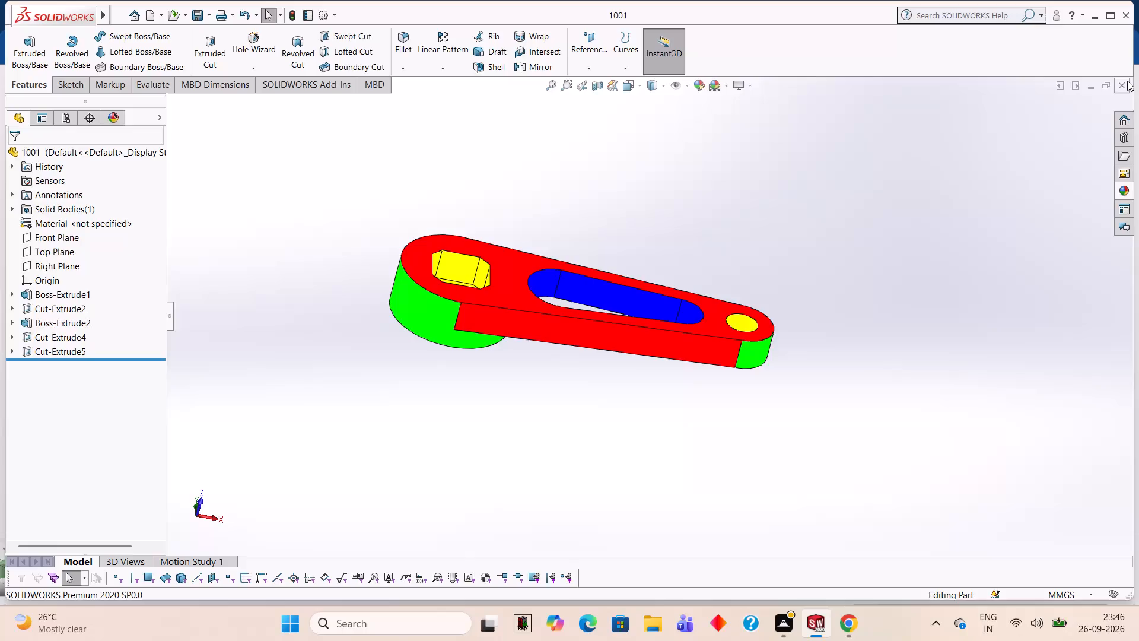
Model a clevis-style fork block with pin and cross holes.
Close the 1001 part and create a new part document.
{"action": "left_click", "coordinate": [1127, 81]}
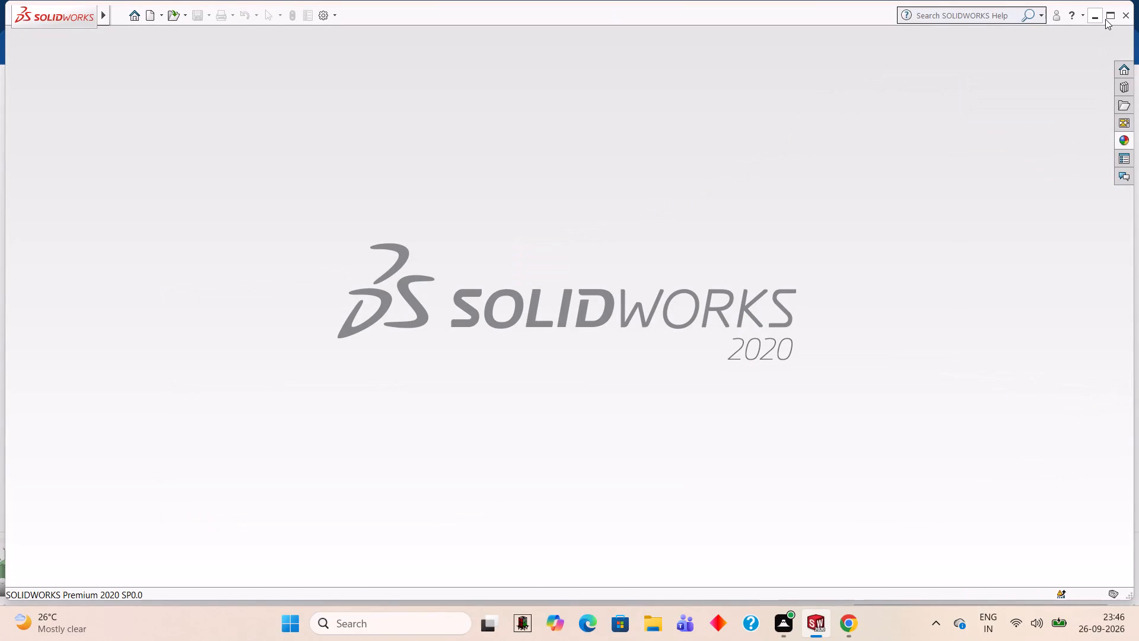
{"action": "left_click", "coordinate": [1105, 19]}
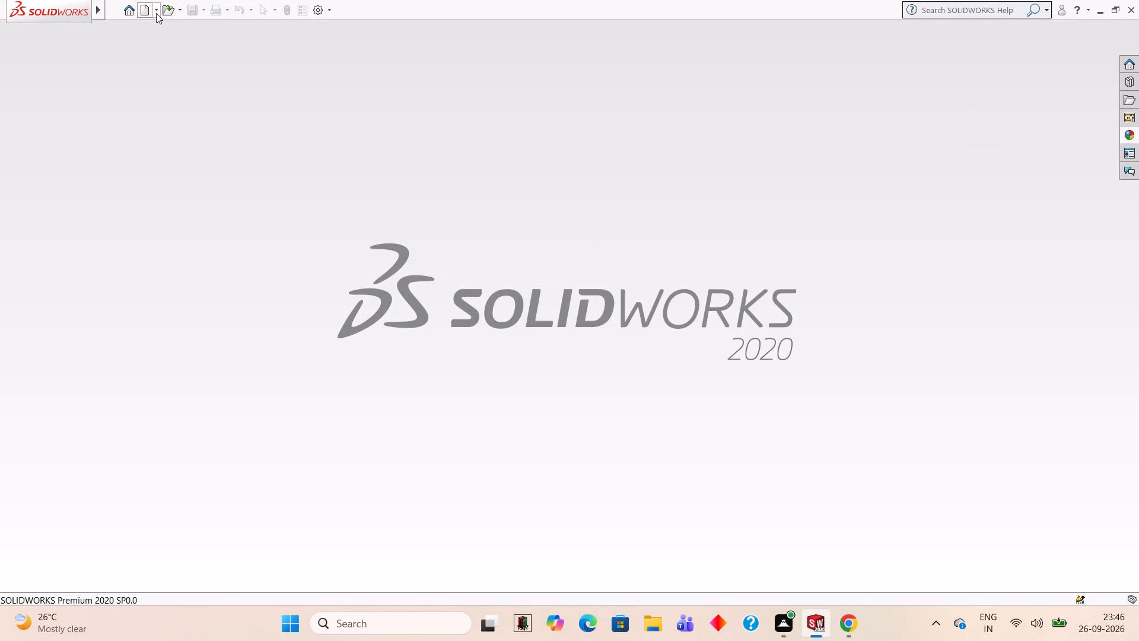
{"action": "left_click", "coordinate": [151, 13]}
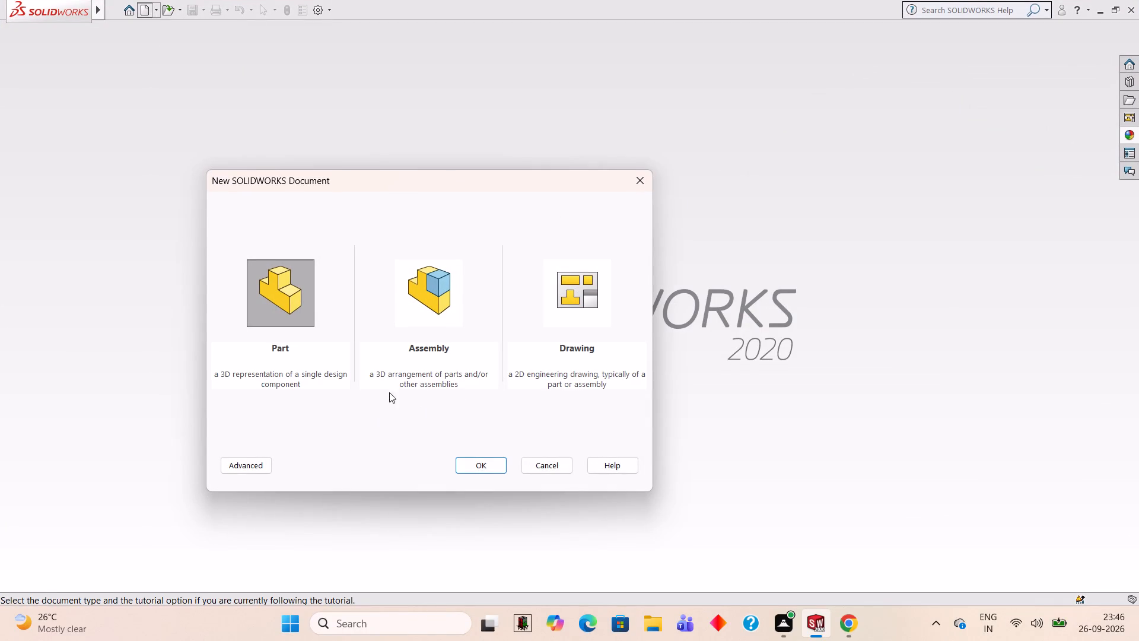
{"action": "left_click", "coordinate": [483, 465]}
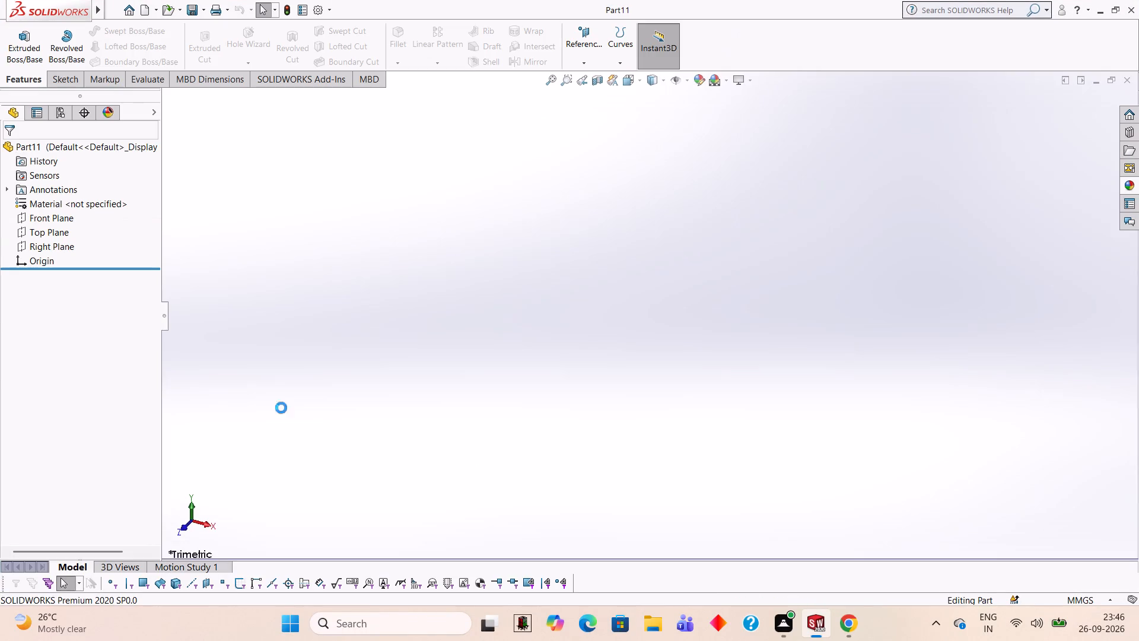
Start a Front Plane sketch with a 50 mm line vertically down from the origin and a 65 mm horizontal line from its lower end.
{"action": "left_click", "coordinate": [43, 218]}
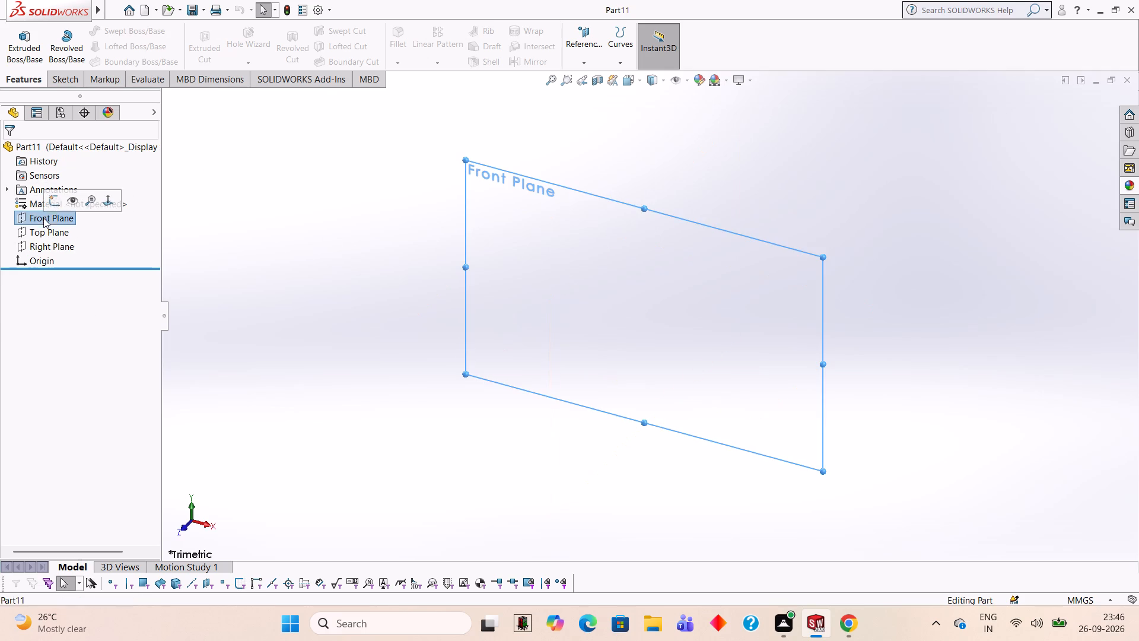
{"action": "left_click", "coordinate": [52, 205]}
{"action": "left_click", "coordinate": [497, 309]}
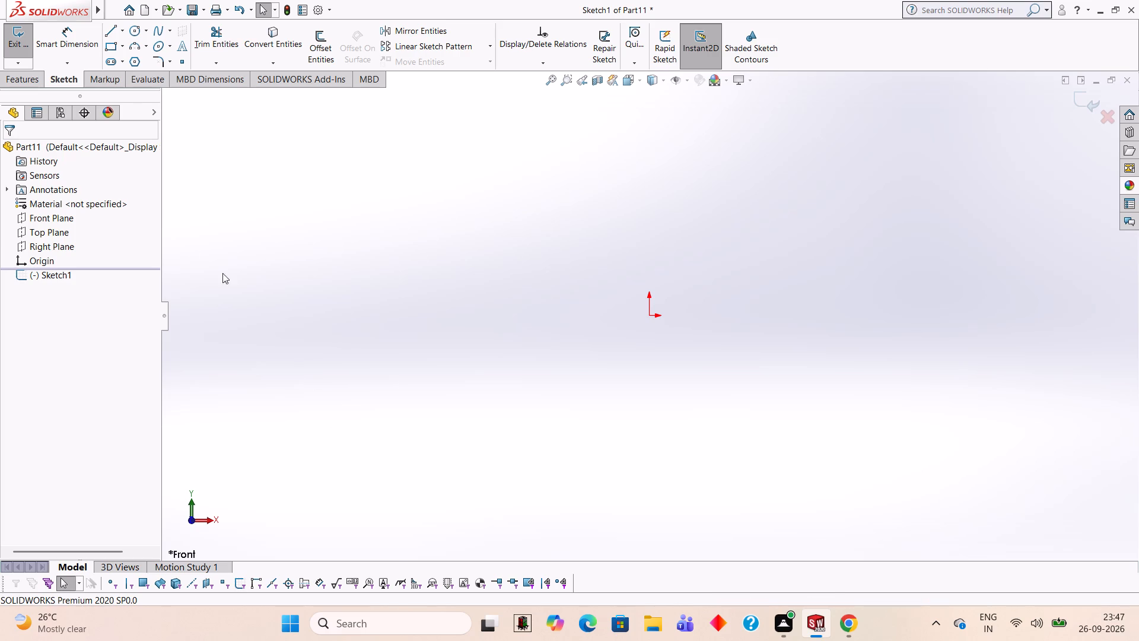
{"action": "left_click", "coordinate": [110, 28]}
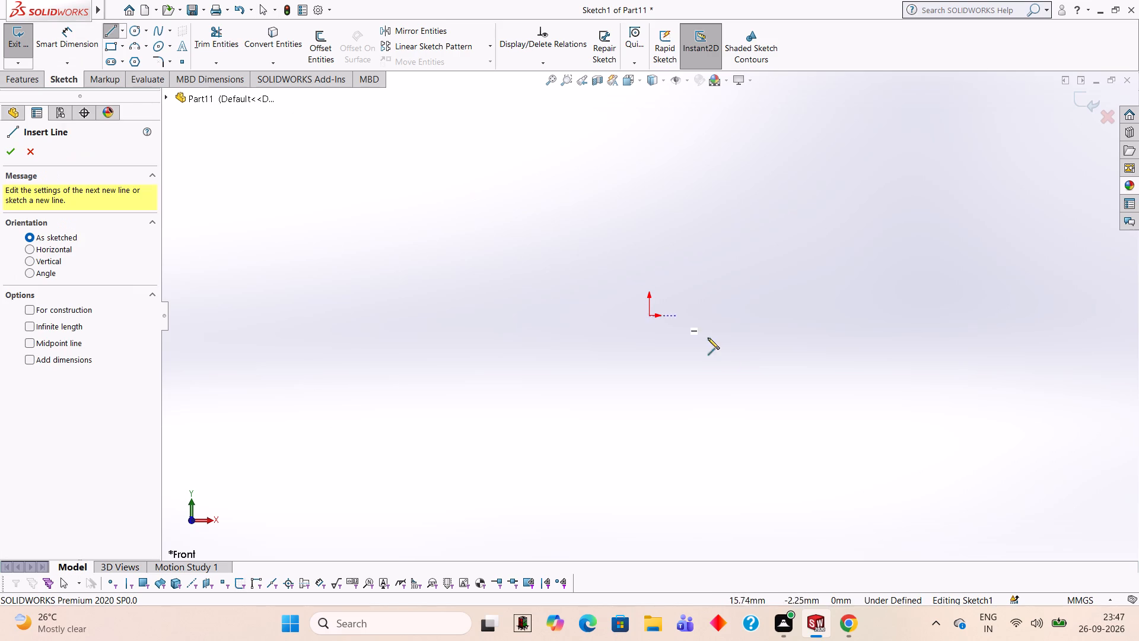
{"action": "left_click", "coordinate": [648, 314]}
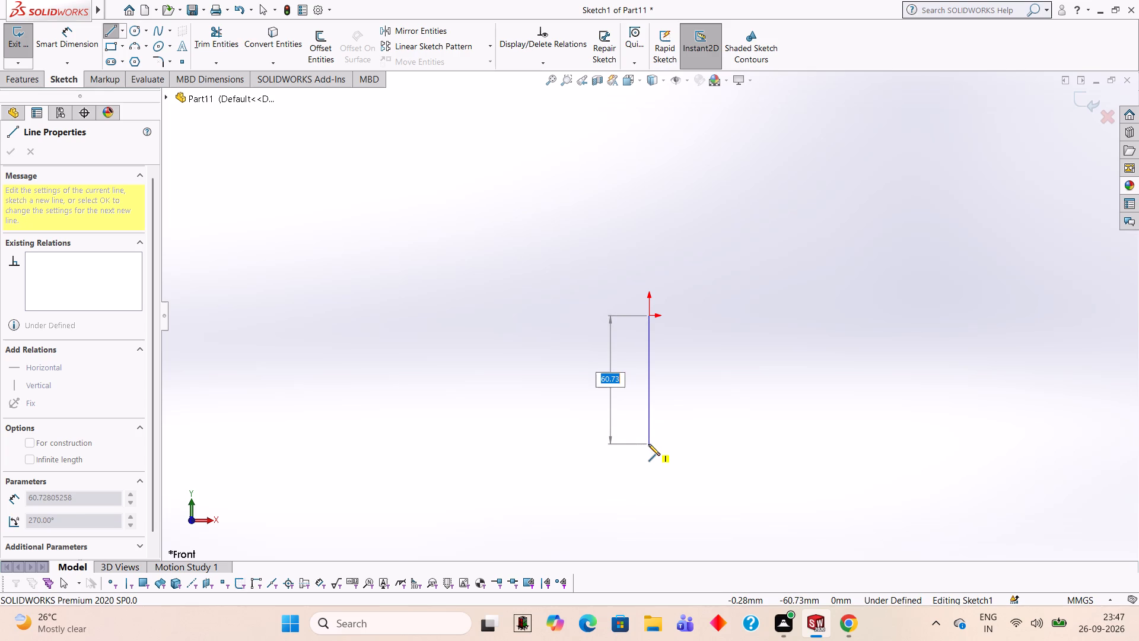
{"action": "type", "text": "50"}
{"action": "key", "text": "Return"}
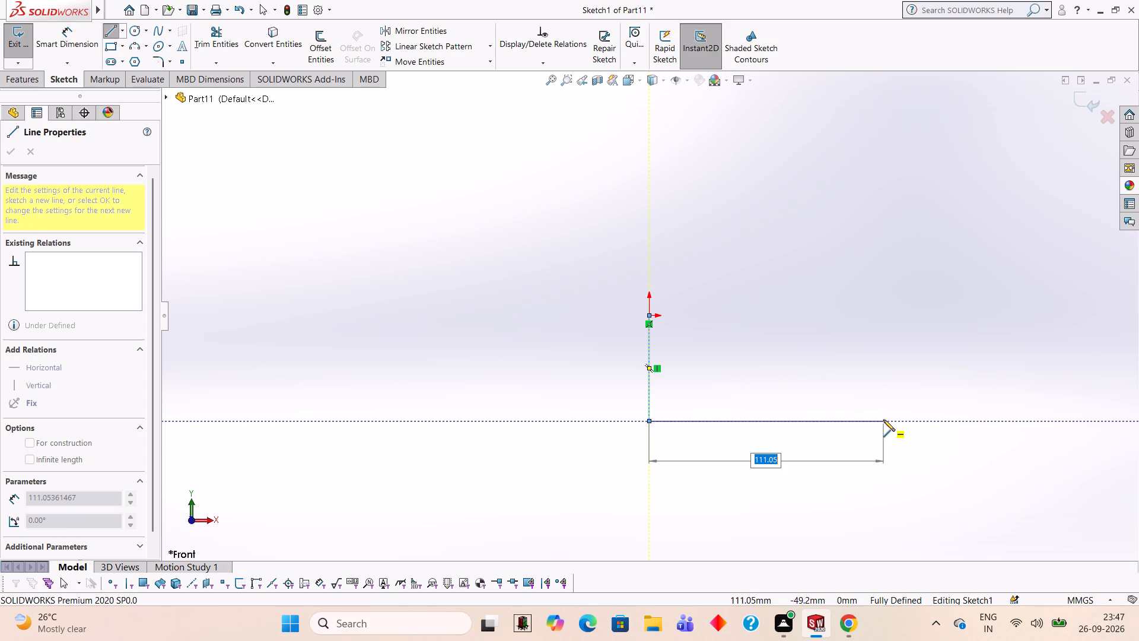
{"action": "type", "text": "65"}
{"action": "key", "text": "Return"}
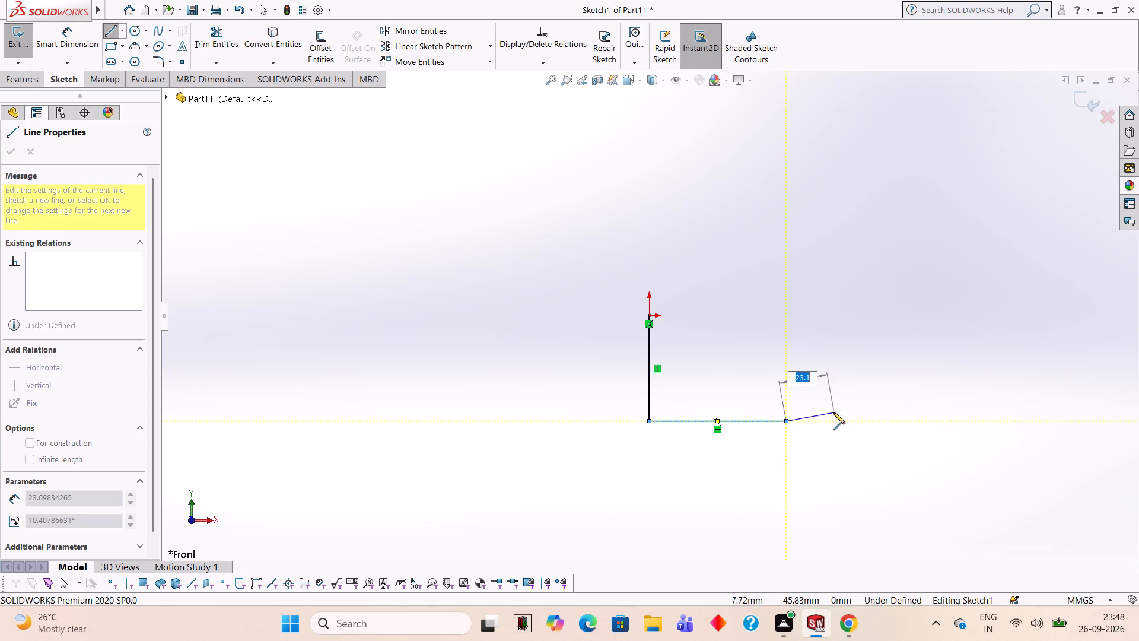
{"action": "key", "text": "Escape"}
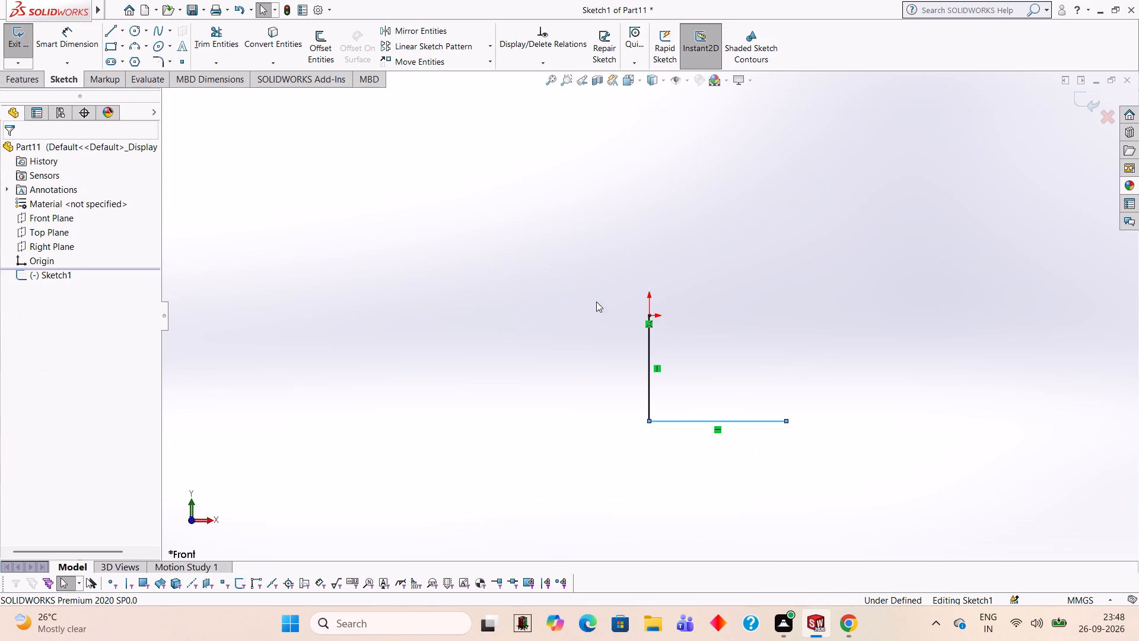
Close the rectangle with a 65 mm horizontal line from the origin and a vertical line down to the lower line's open end.
{"action": "left_click", "coordinate": [111, 28]}
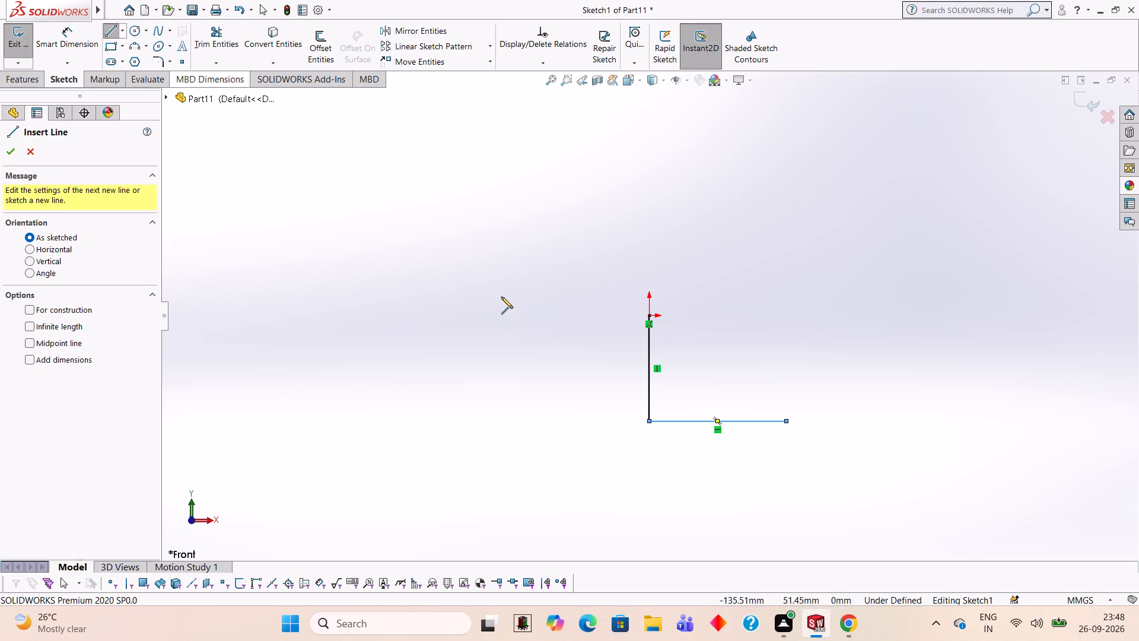
{"action": "left_click", "coordinate": [647, 313]}
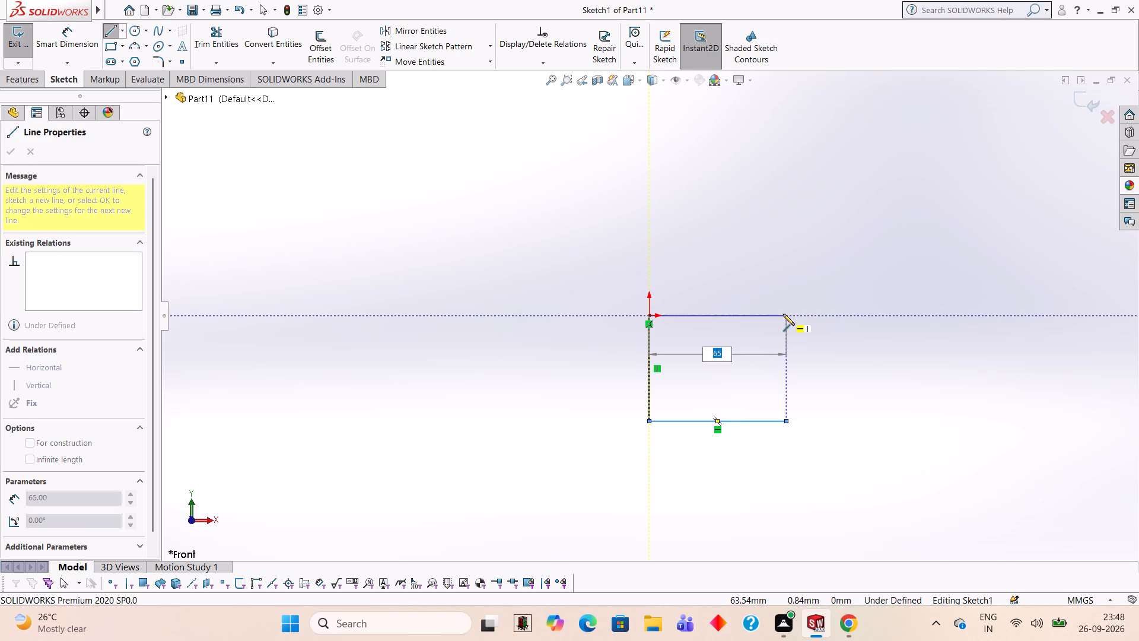
{"action": "type", "text": "65"}
{"action": "key", "text": "Return"}
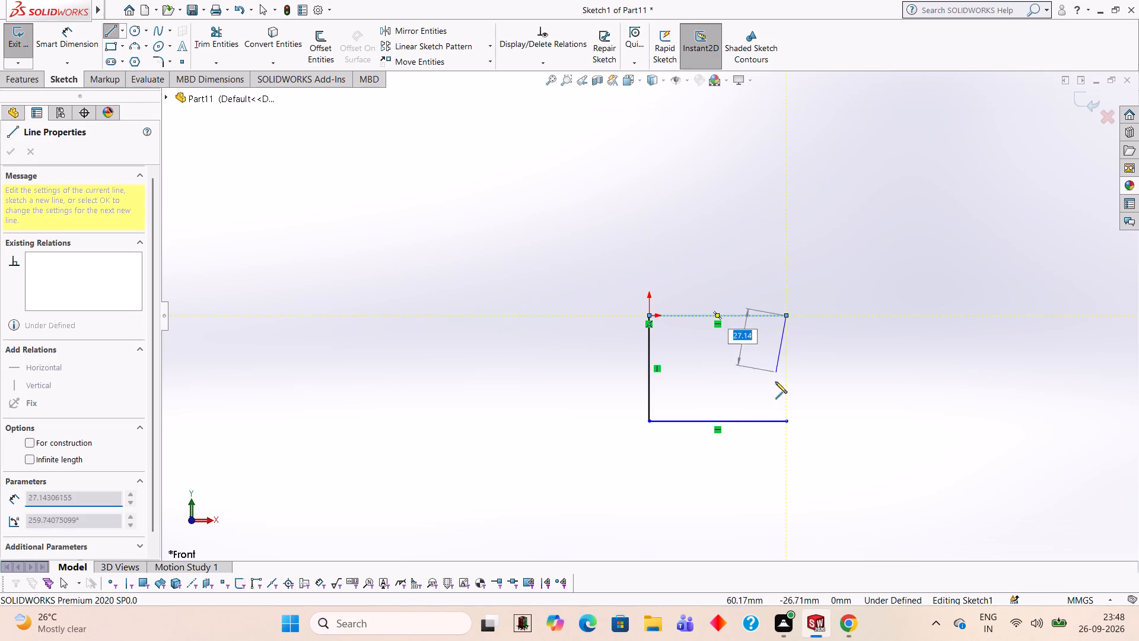
{"action": "left_click", "coordinate": [787, 420]}
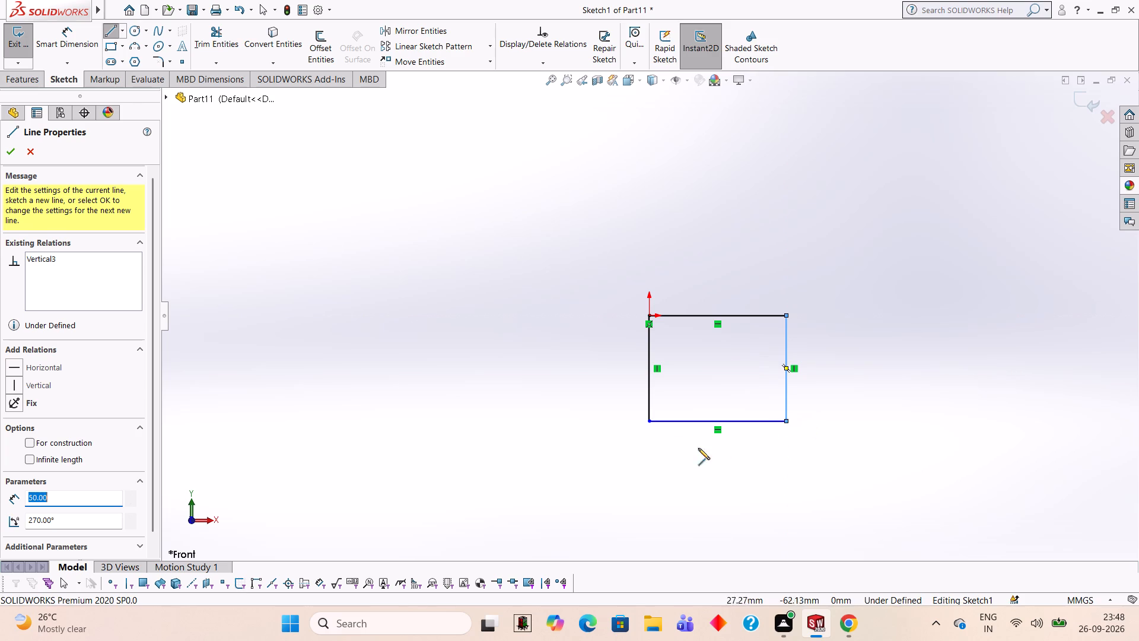
{"action": "key", "text": "Escape"}
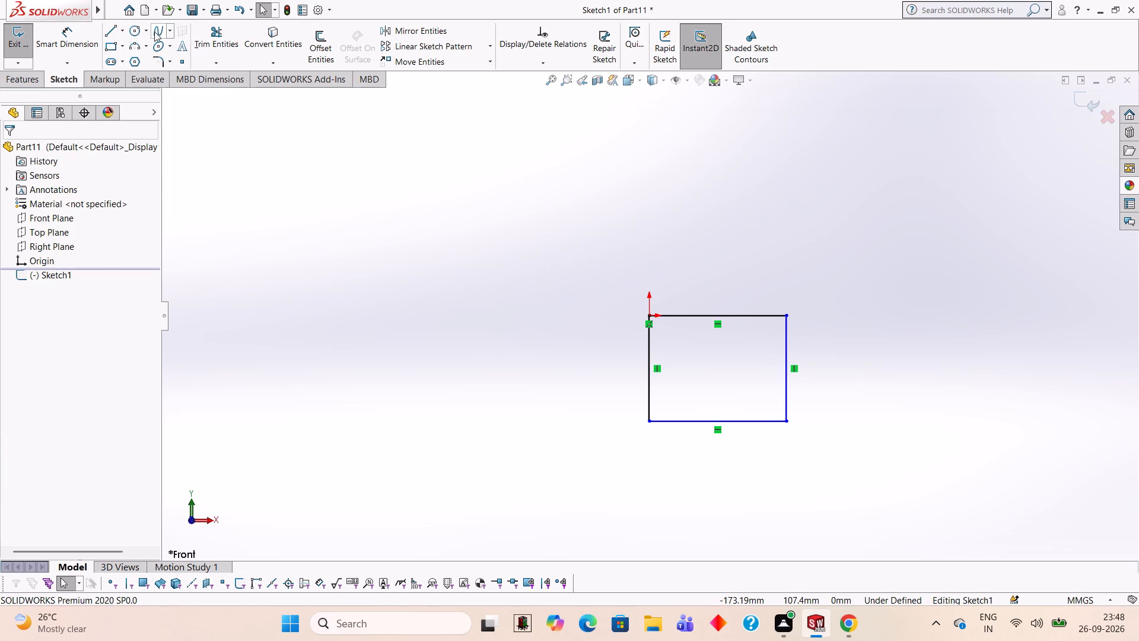
Sketch a circle of radius 30 mm centred on the midpoint of the rectangle's right edge.
{"action": "left_click", "coordinate": [135, 28]}
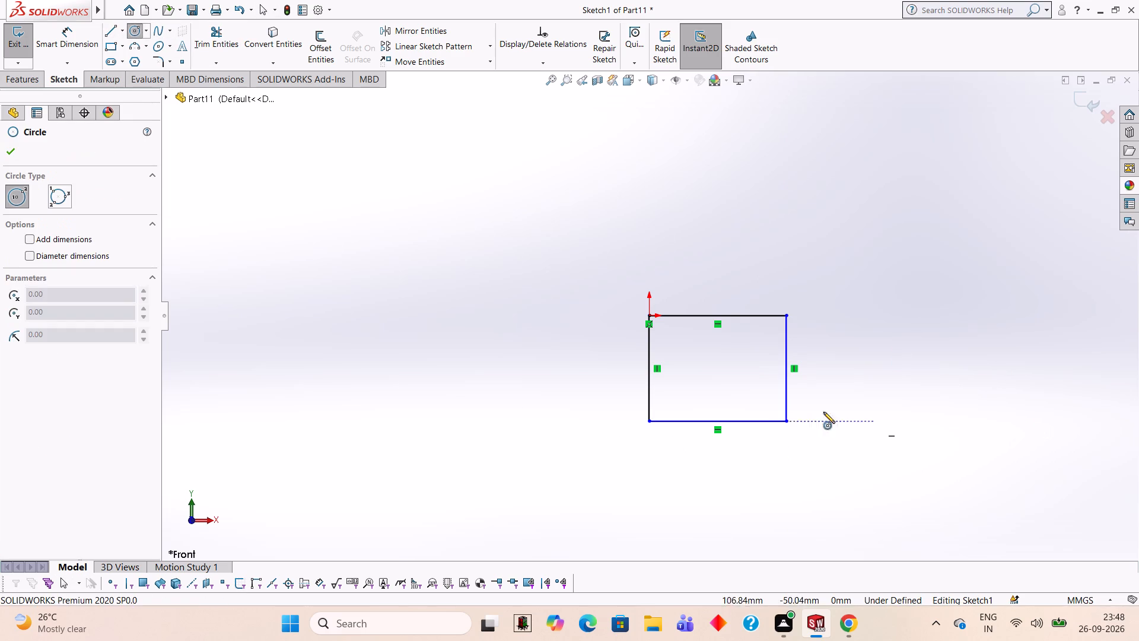
{"action": "left_click", "coordinate": [785, 366]}
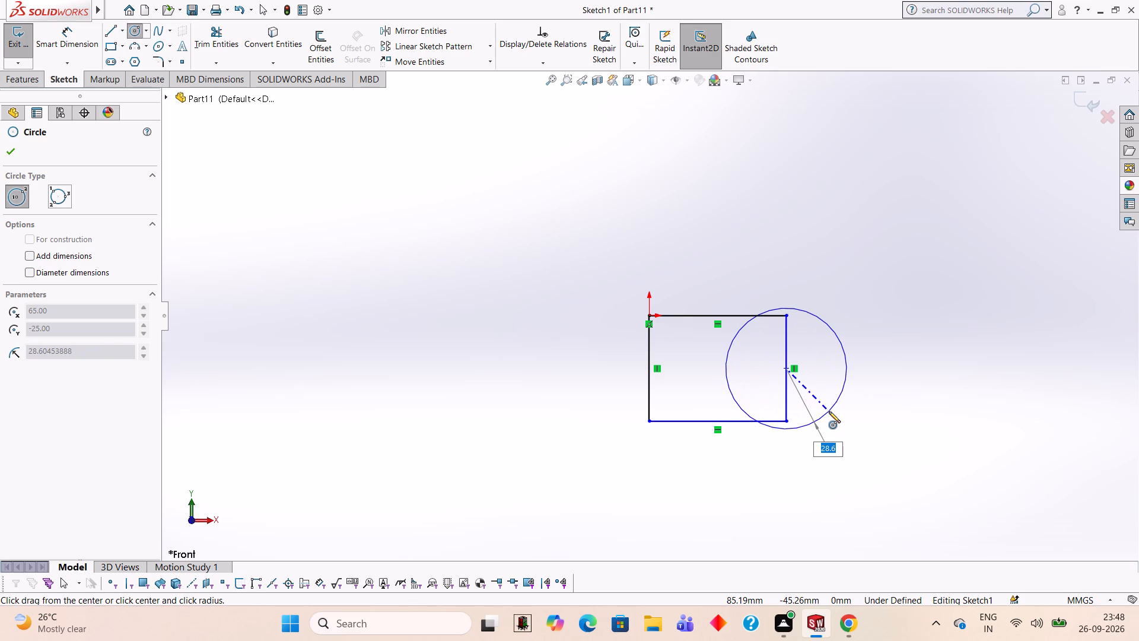
{"action": "type", "text": "30"}
{"action": "key", "text": "Return"}
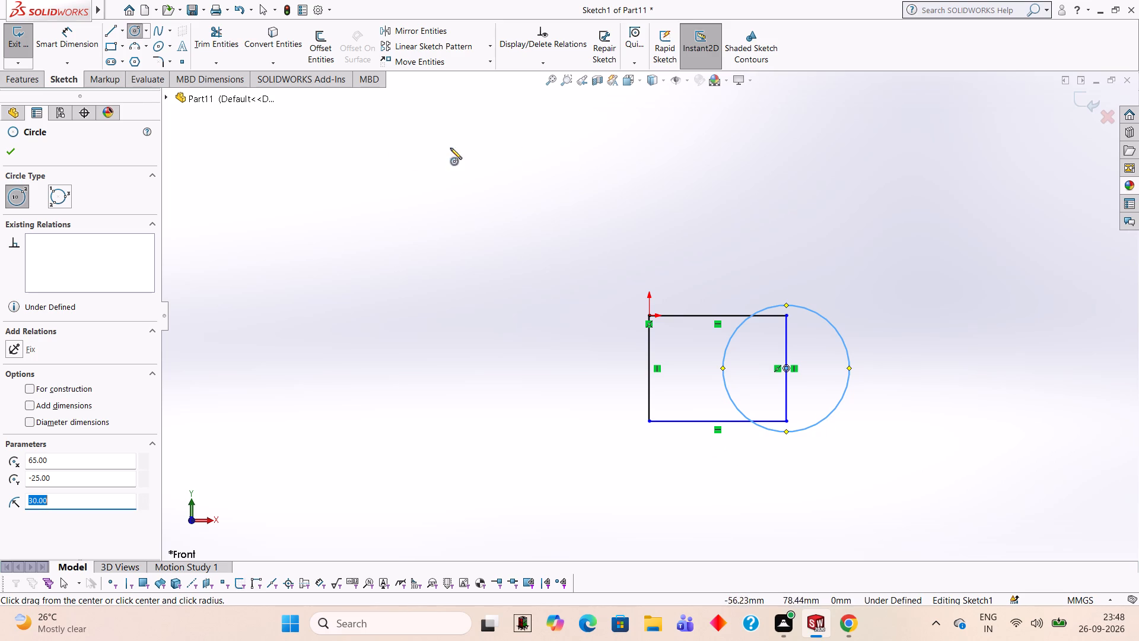
Sketch horizontal lines about 17 mm long from the rectangle's two right corners to the circle, joined by a vertical line between their outer ends.
{"action": "left_click", "coordinate": [114, 31]}
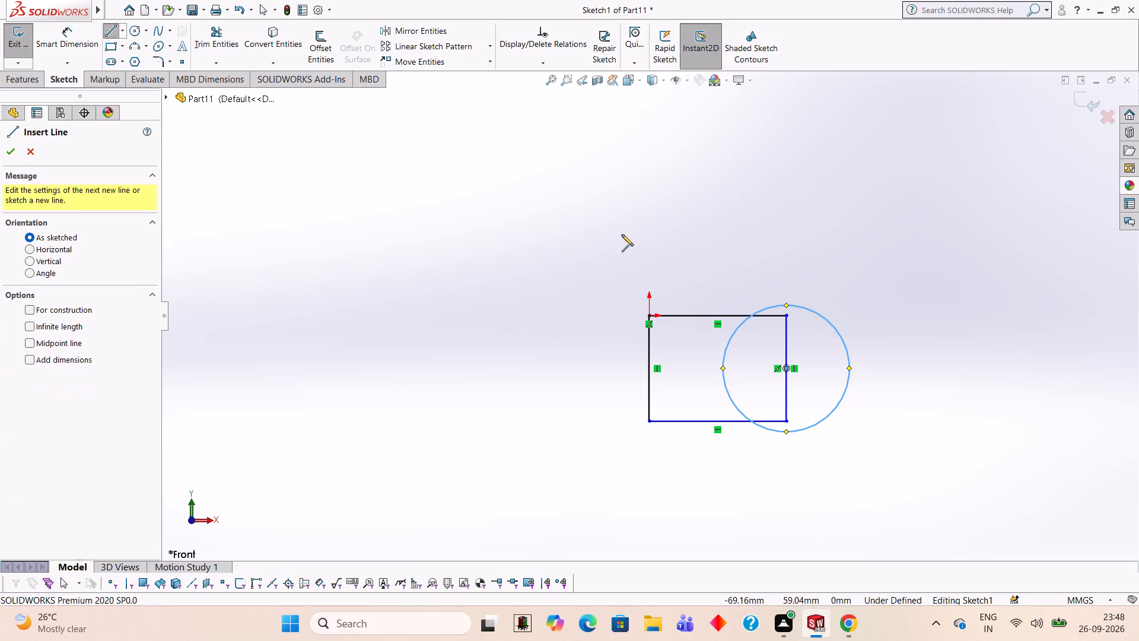
{"action": "left_click", "coordinate": [785, 314]}
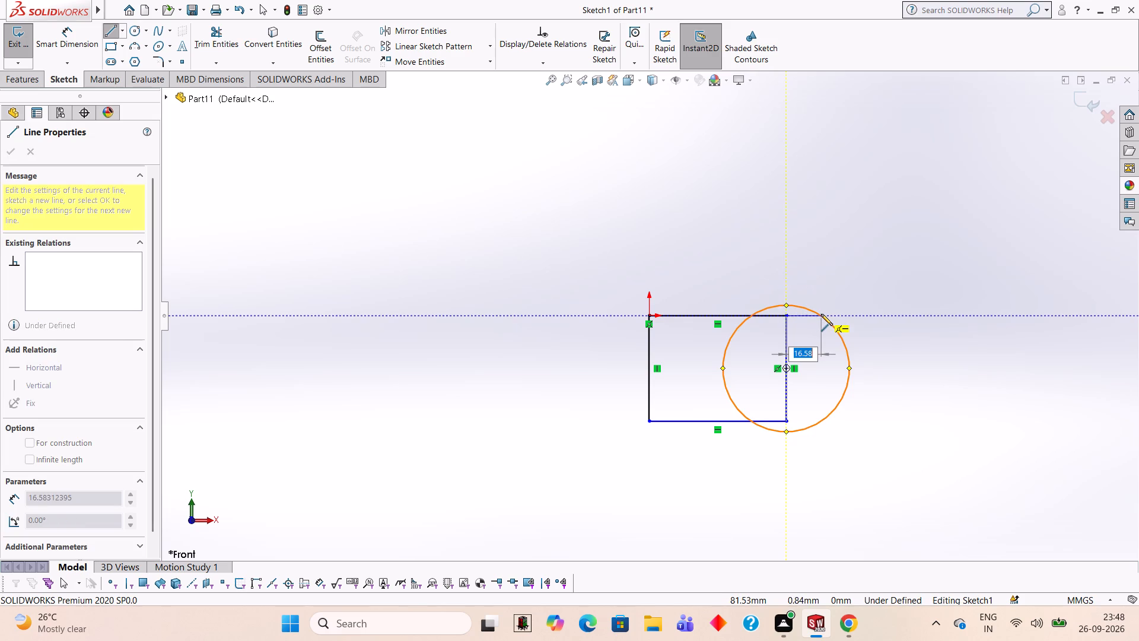
{"action": "scroll", "coordinate": [821, 314], "scroll_direction": "down", "scroll_amount": 7}
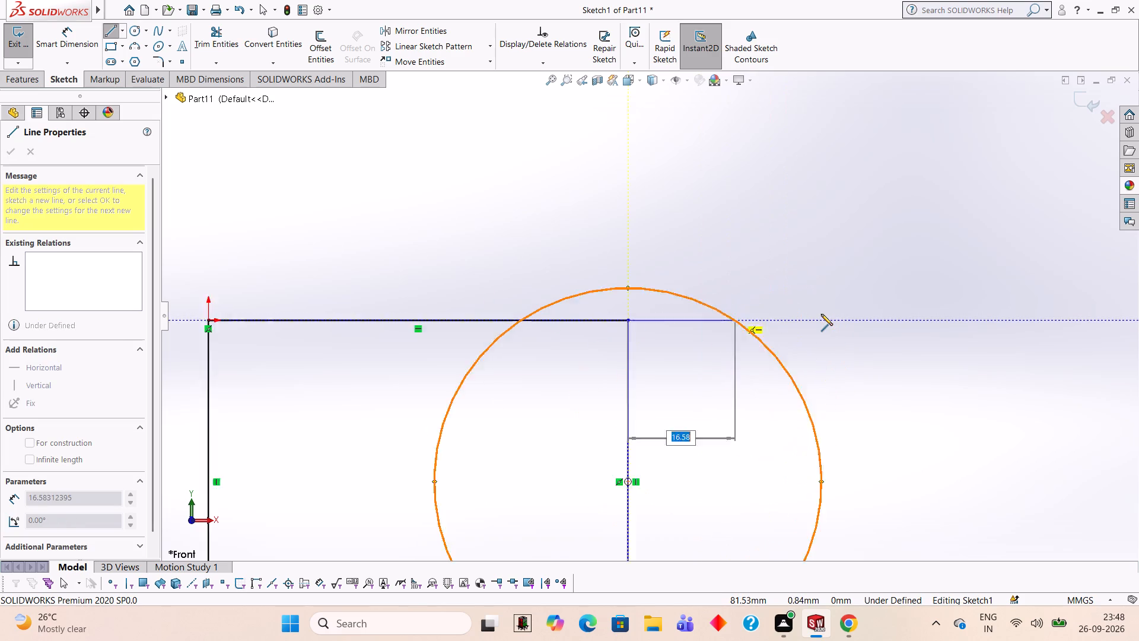
{"action": "scroll", "coordinate": [821, 314], "scroll_direction": "down", "scroll_amount": 1}
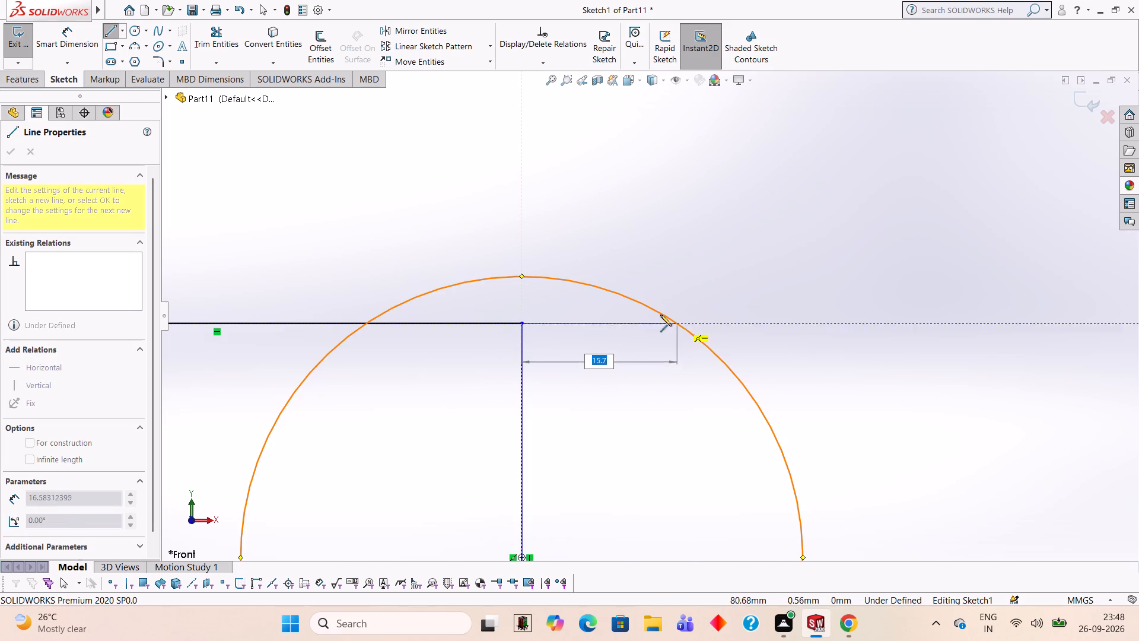
{"action": "left_click", "coordinate": [678, 323]}
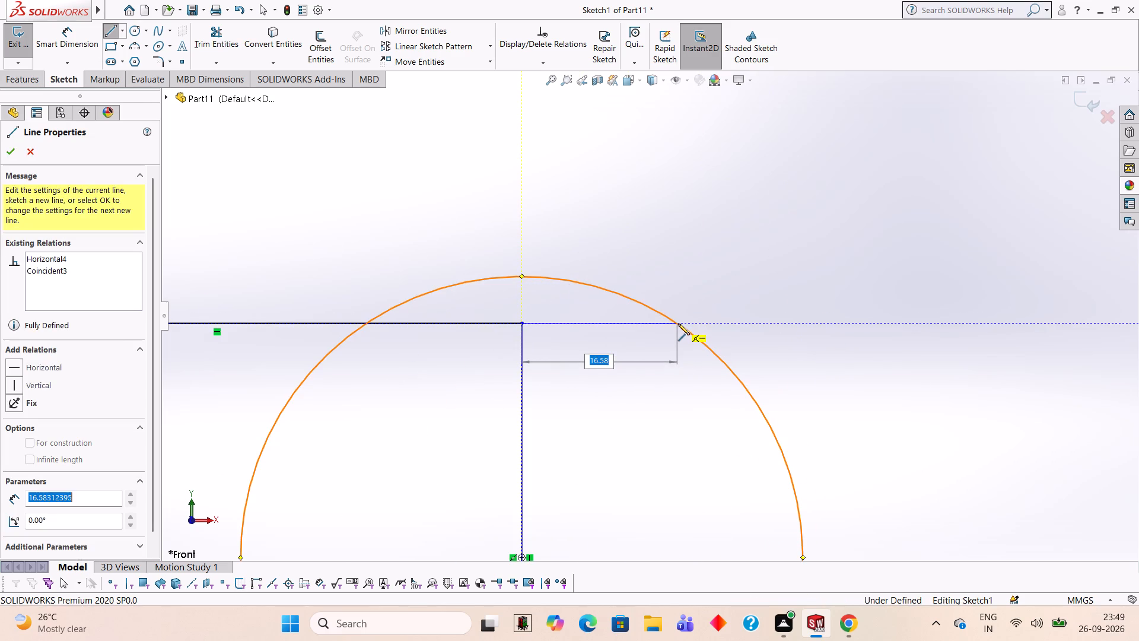
{"action": "scroll", "coordinate": [684, 327], "scroll_direction": "down", "scroll_amount": 2}
{"action": "scroll", "coordinate": [684, 327], "scroll_direction": "up", "scroll_amount": 10}
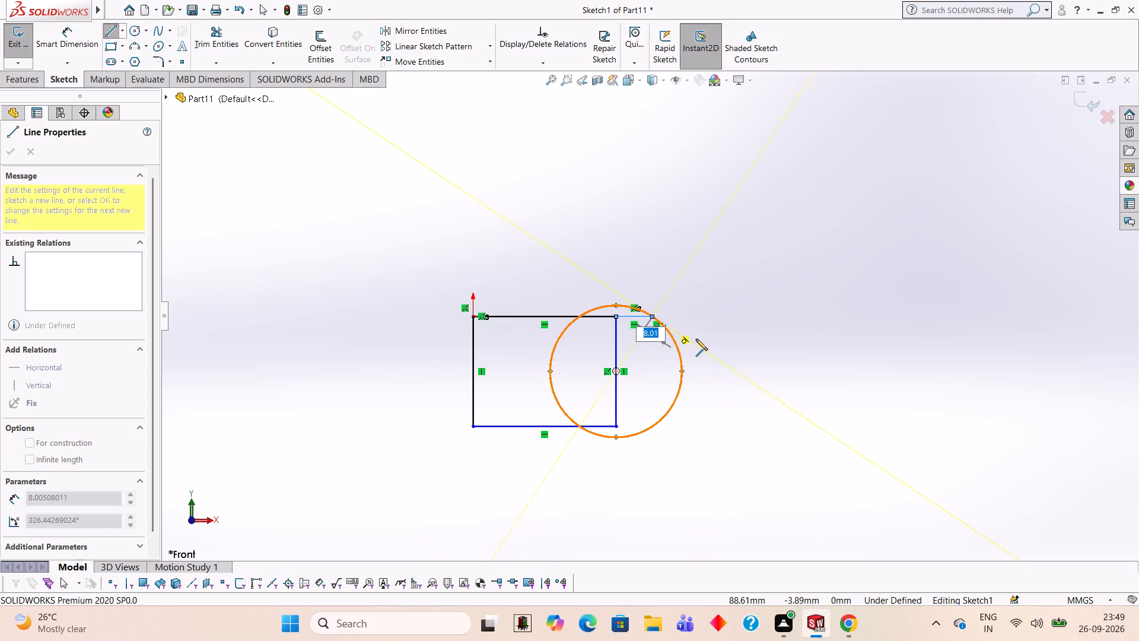
{"action": "left_click", "coordinate": [652, 425]}
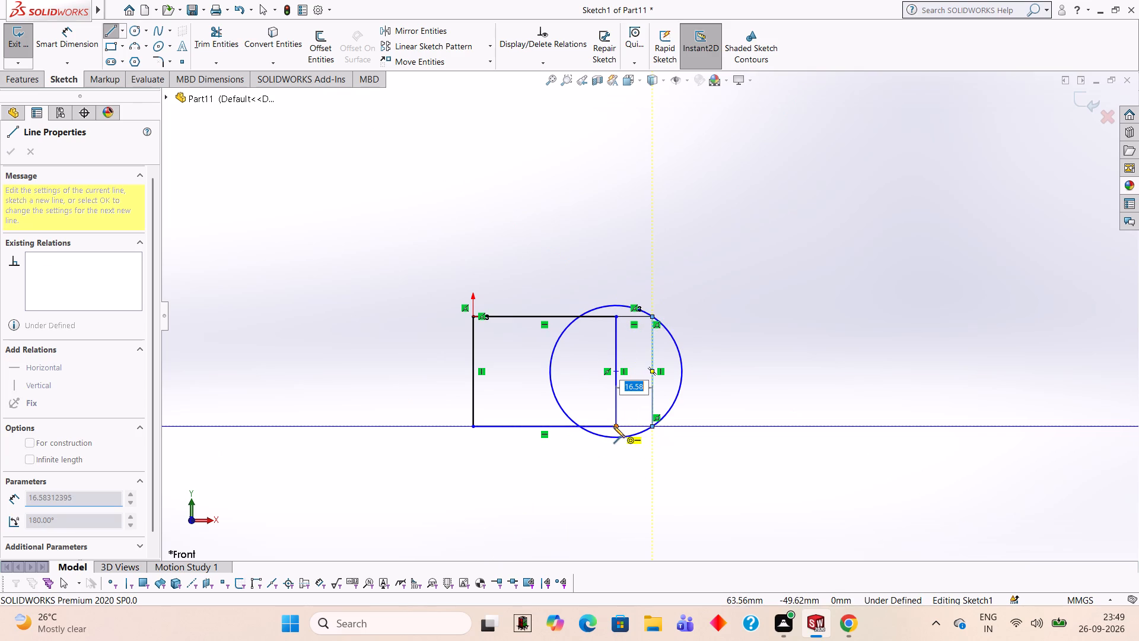
{"action": "left_click", "coordinate": [616, 427]}
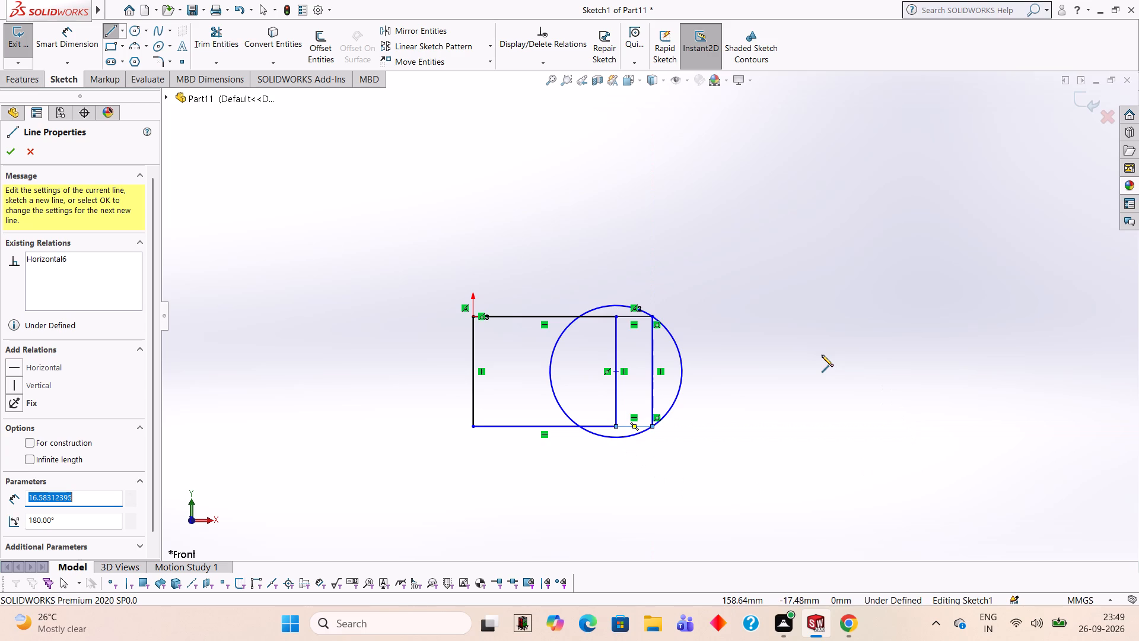
{"action": "key", "text": "Escape"}
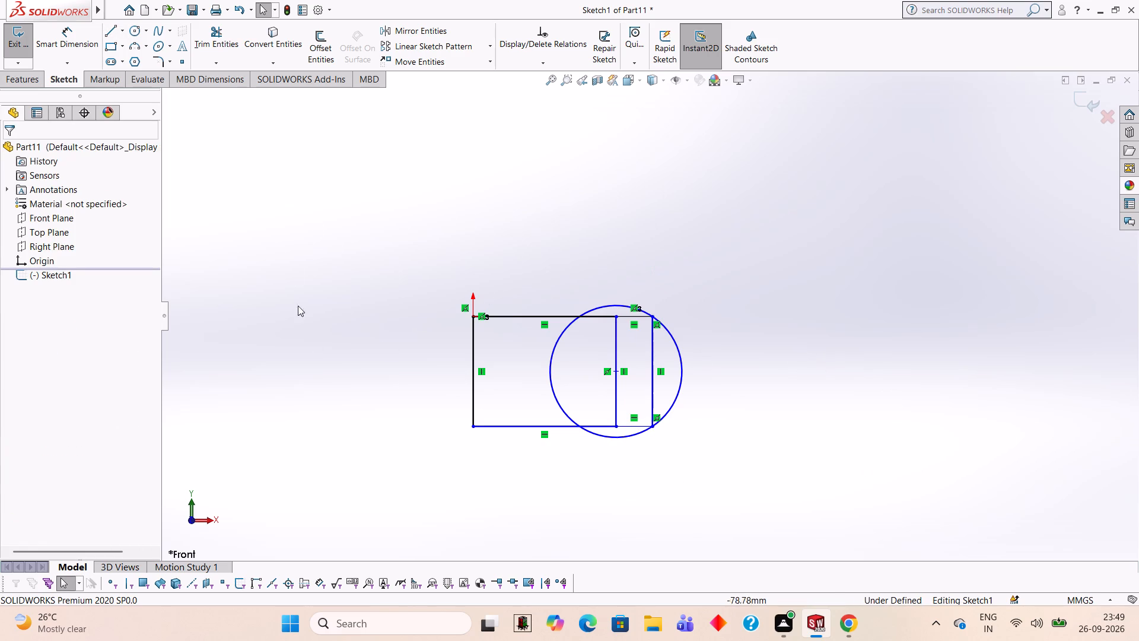
Trim both vertical lines crossing the circle and its top, left and bottom arcs, leaving a closed profile with an arc at the right end.
{"action": "left_click", "coordinate": [233, 47]}
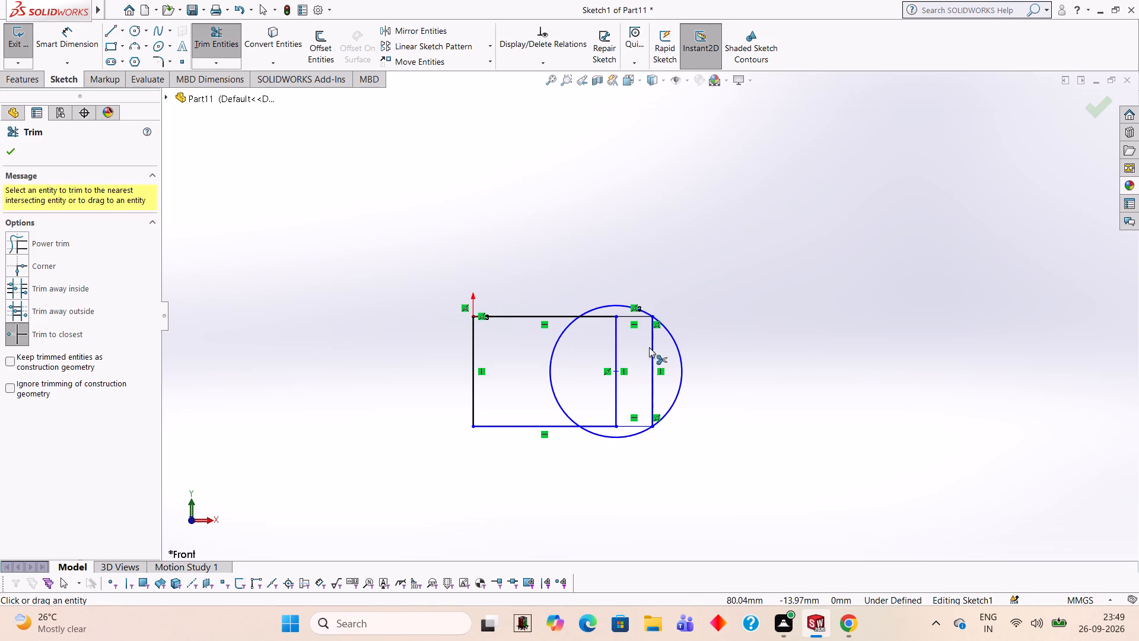
{"action": "left_click", "coordinate": [649, 347]}
{"action": "left_click", "coordinate": [606, 304]}
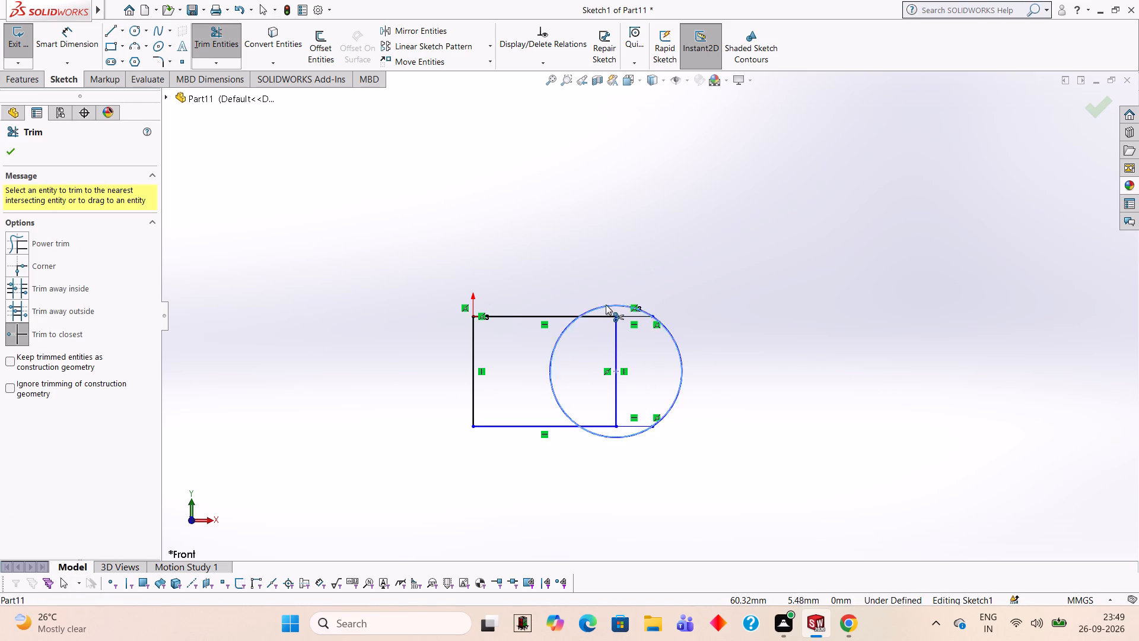
{"action": "left_click", "coordinate": [561, 339]}
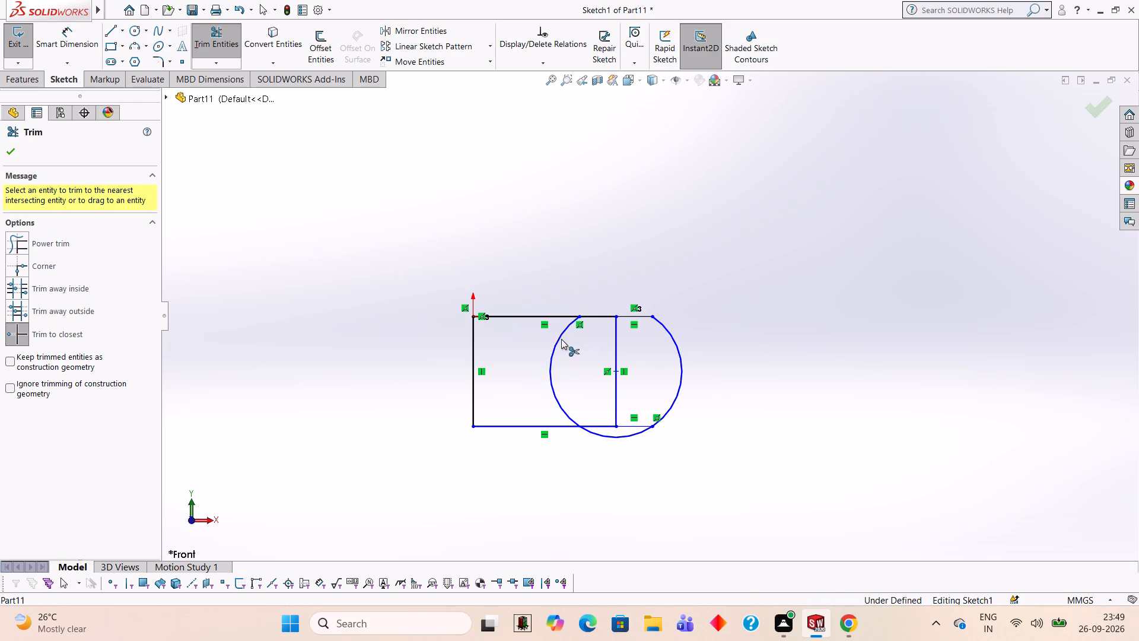
{"action": "left_click", "coordinate": [621, 436]}
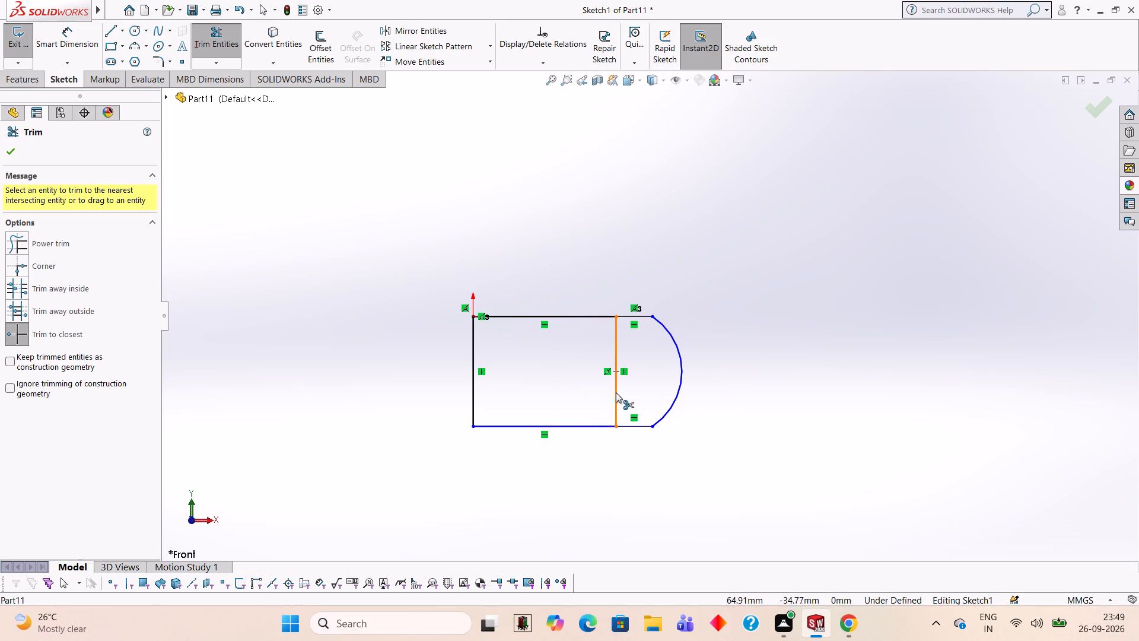
{"action": "left_click", "coordinate": [616, 392]}
{"action": "left_click", "coordinate": [615, 323]}
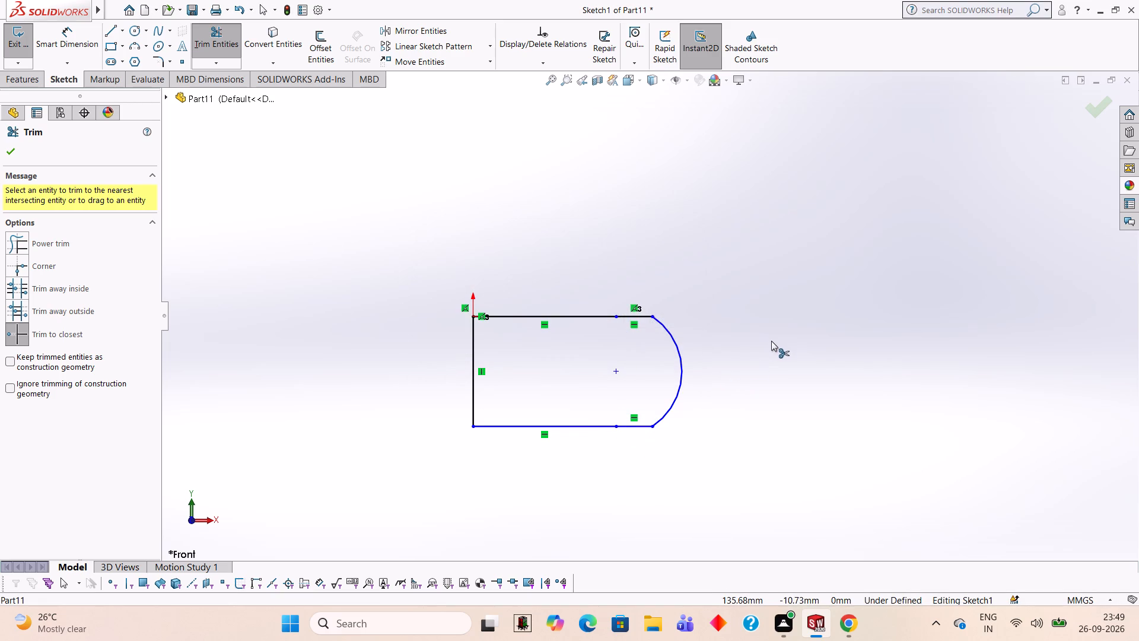
{"action": "scroll", "coordinate": [538, 356], "scroll_direction": "down", "scroll_amount": 2}
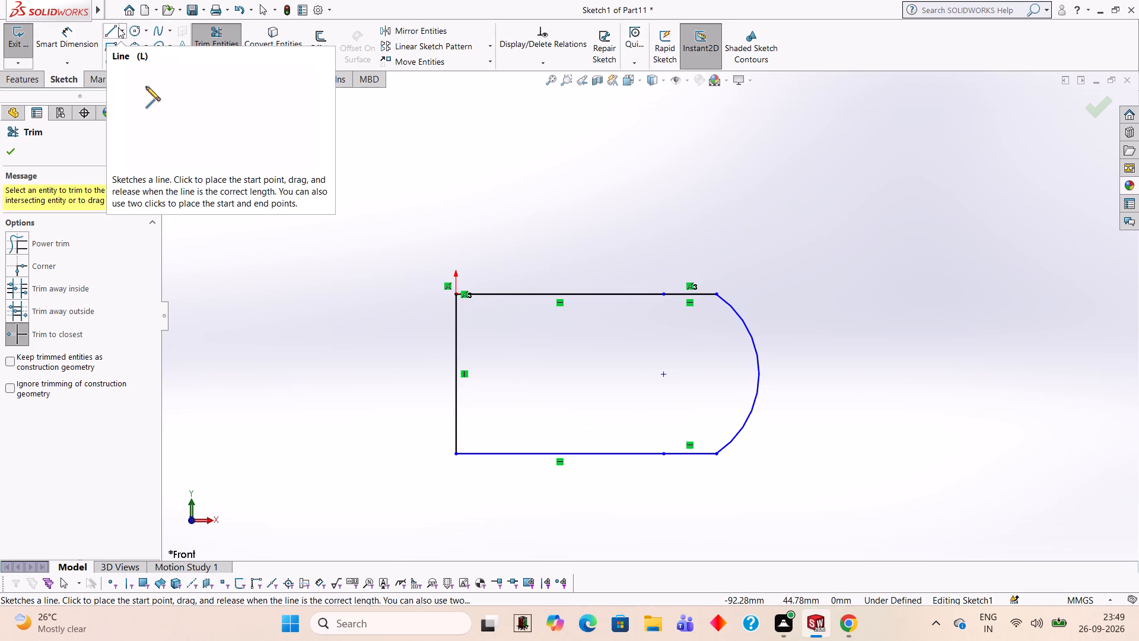
Dimension the profile's overall length from the left vertical edge to the outermost point of the arc and set it to 90 mm.
{"action": "left_click", "coordinate": [46, 42]}
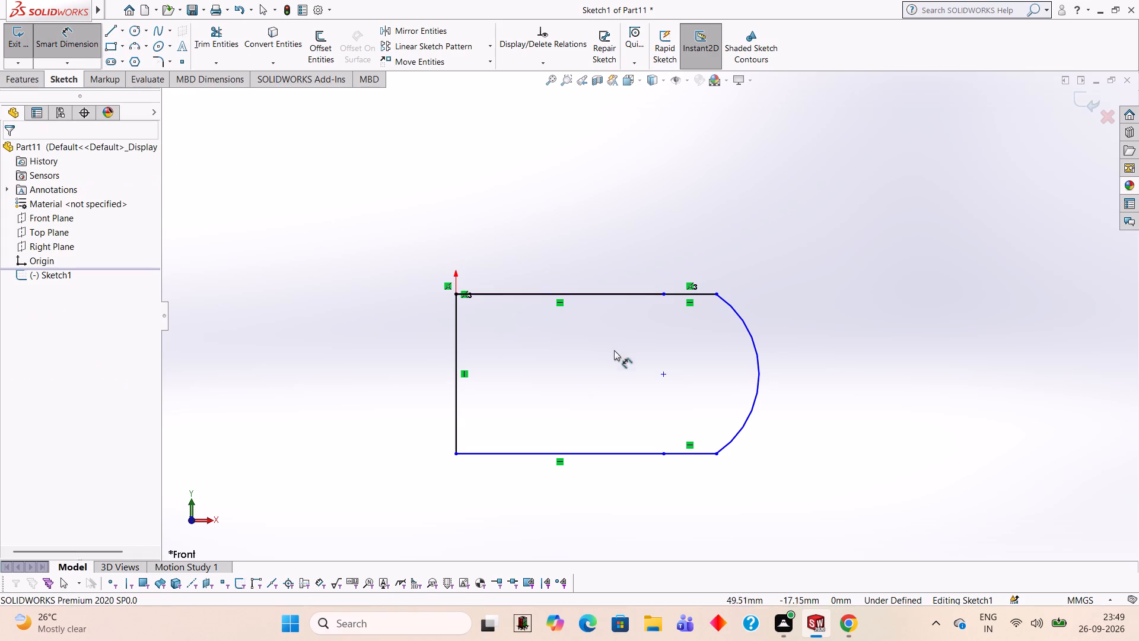
{"action": "left_click", "coordinate": [455, 370]}
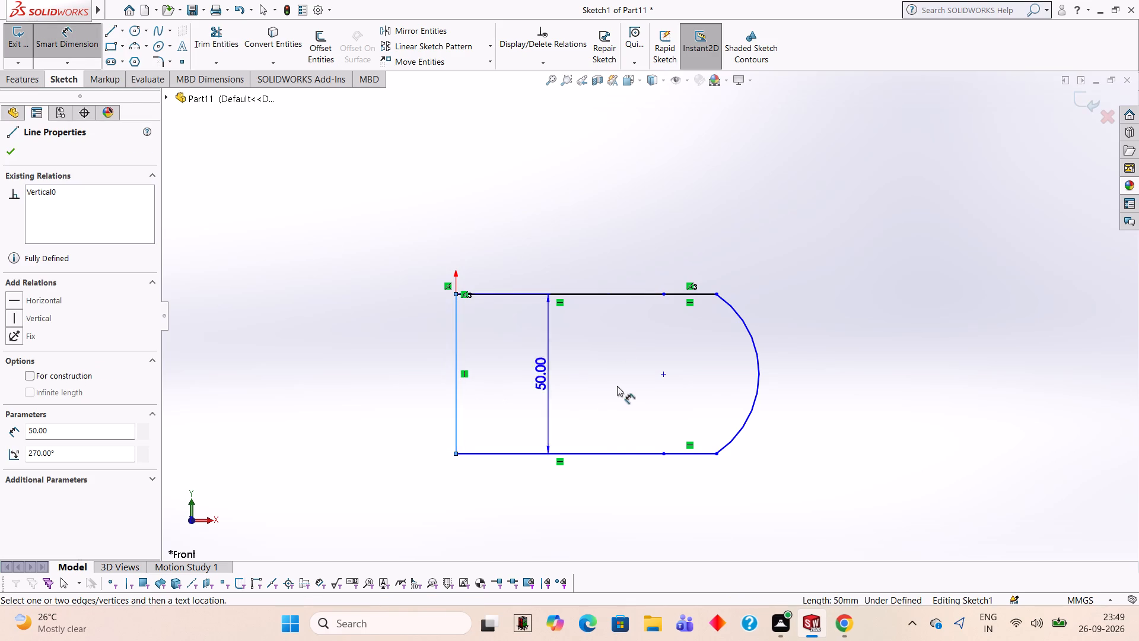
{"action": "left_click", "coordinate": [759, 375]}
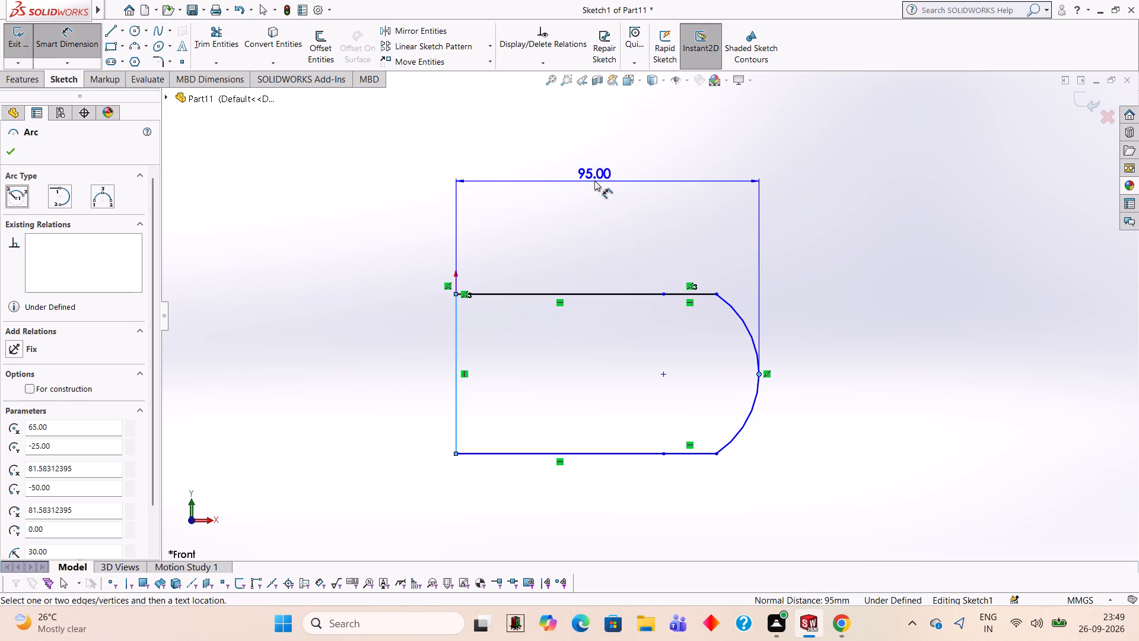
{"action": "left_click", "coordinate": [593, 174]}
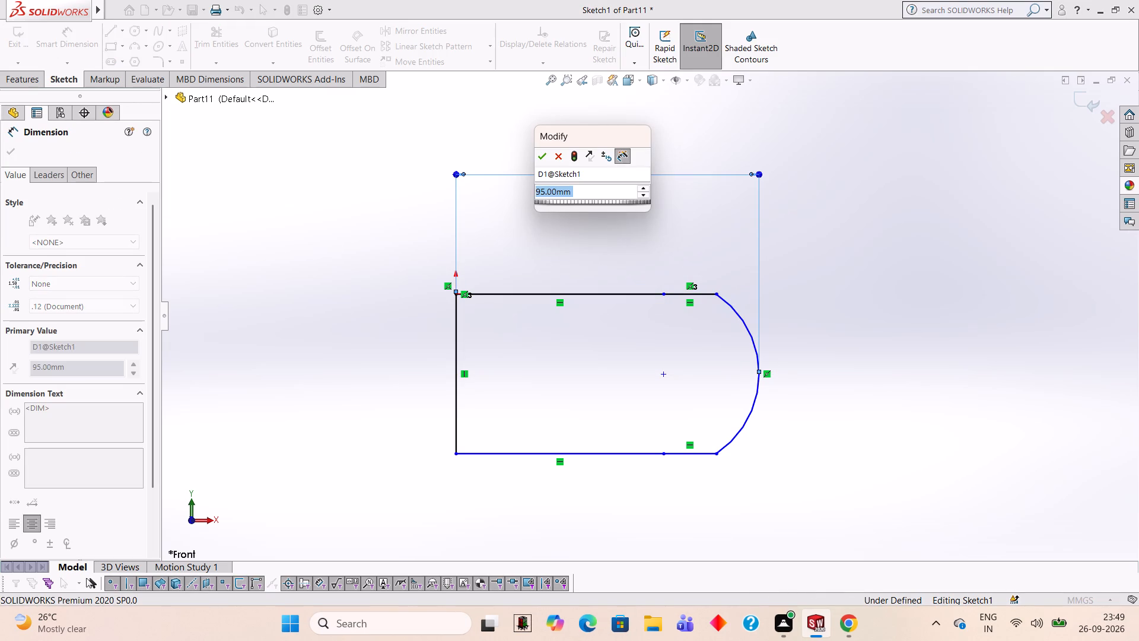
{"action": "type", "text": "90"}
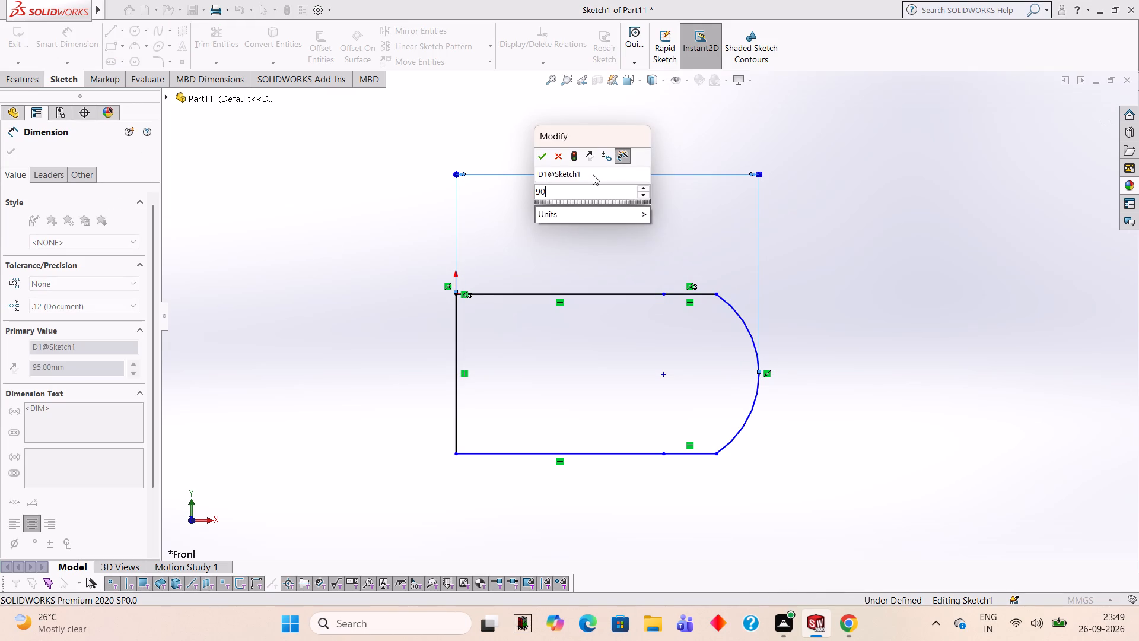
{"action": "key", "text": "Return"}
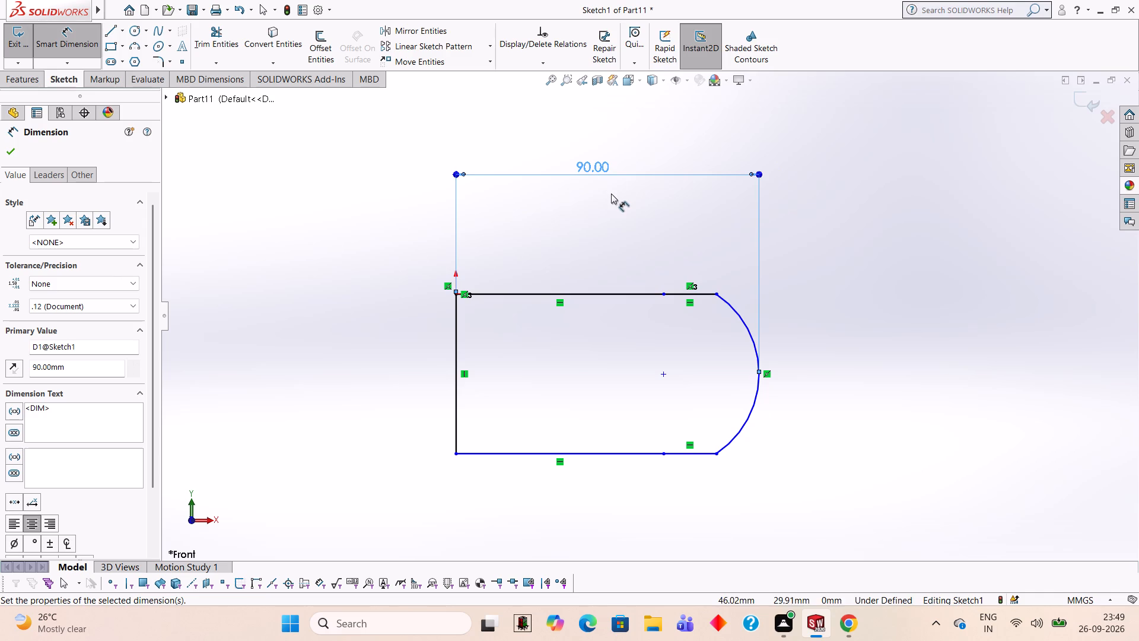
{"action": "key", "text": "Escape"}
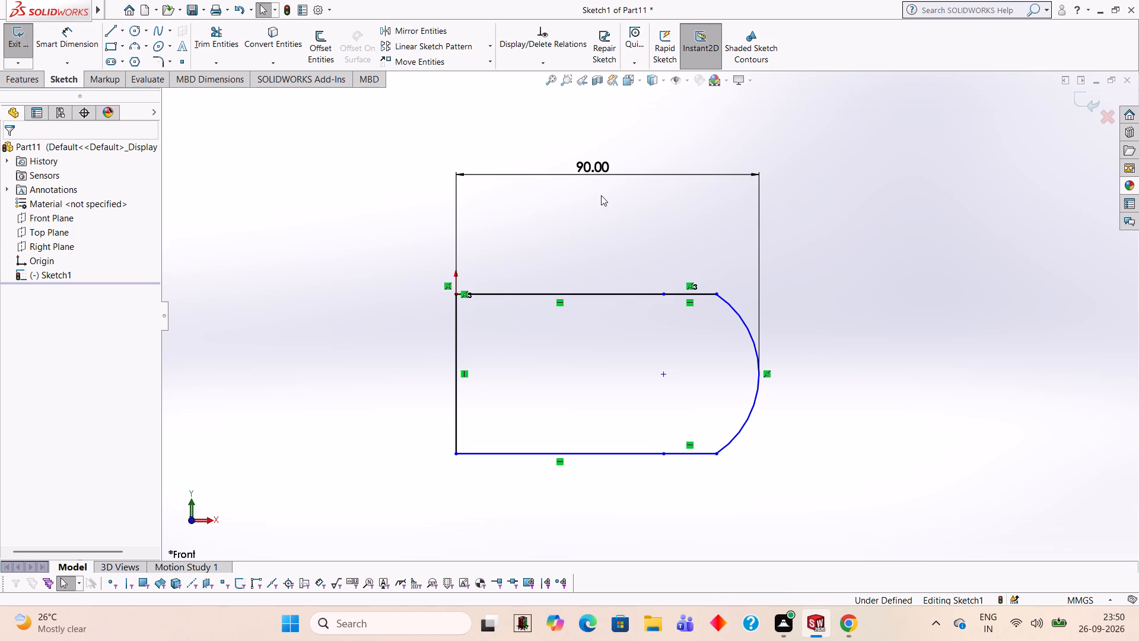
Delete the 90 mm overall length dimension above the profile.
{"action": "right_click", "coordinate": [591, 161]}
{"action": "left_click", "coordinate": [625, 323]}
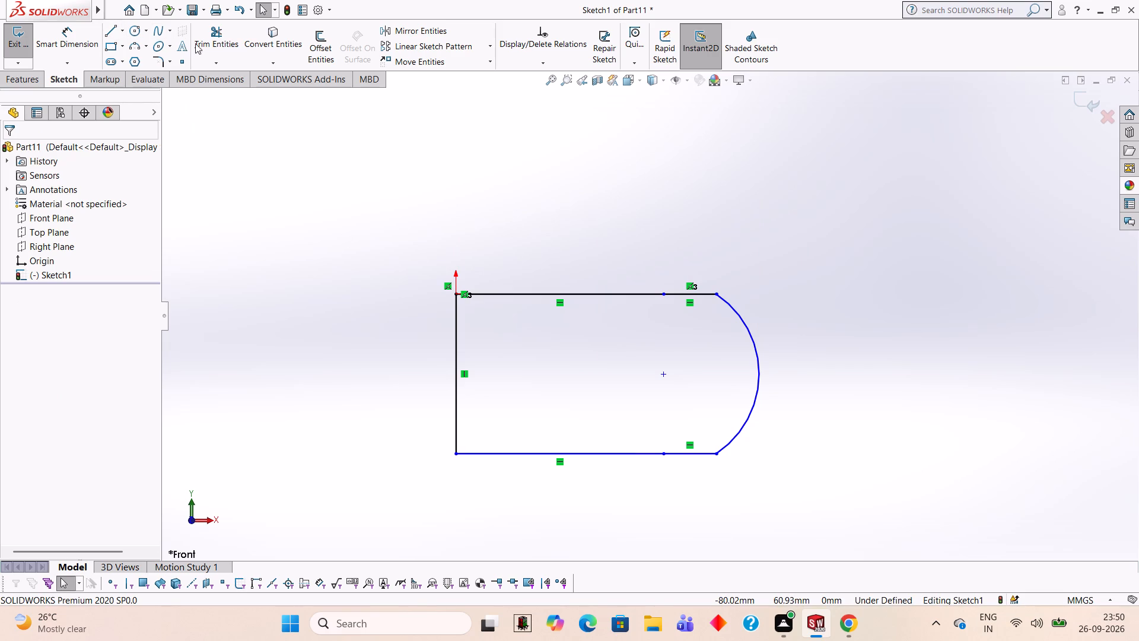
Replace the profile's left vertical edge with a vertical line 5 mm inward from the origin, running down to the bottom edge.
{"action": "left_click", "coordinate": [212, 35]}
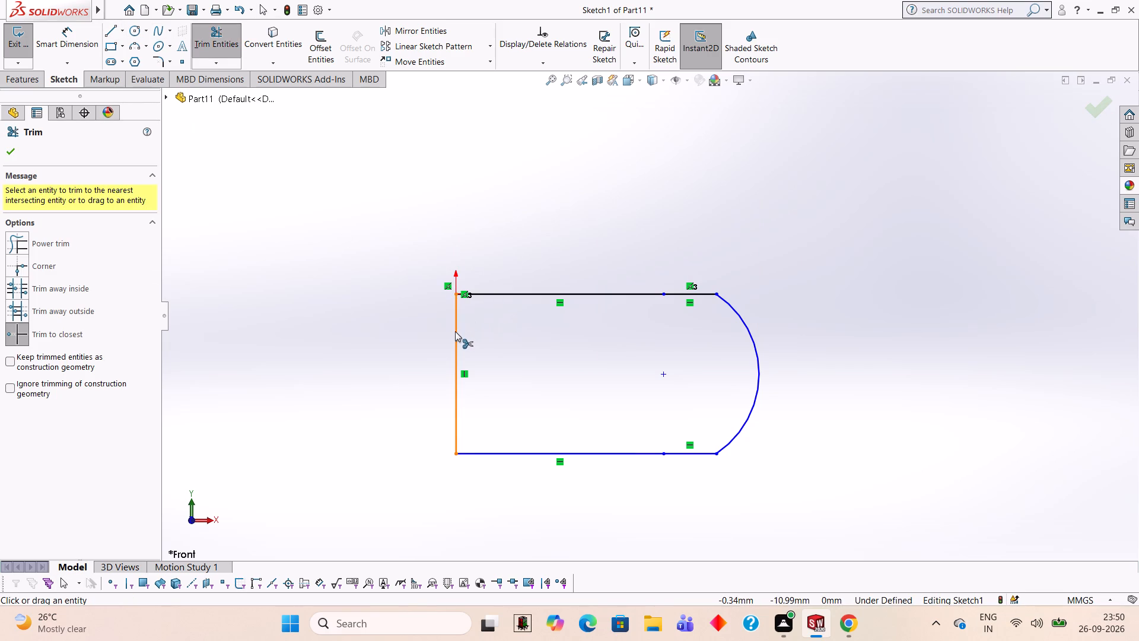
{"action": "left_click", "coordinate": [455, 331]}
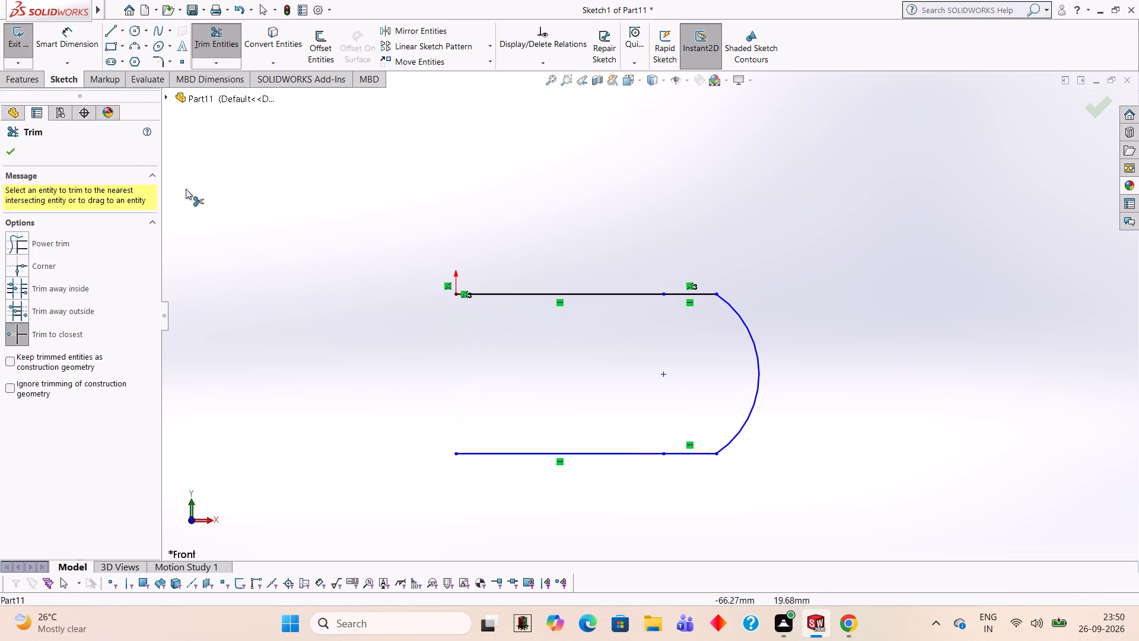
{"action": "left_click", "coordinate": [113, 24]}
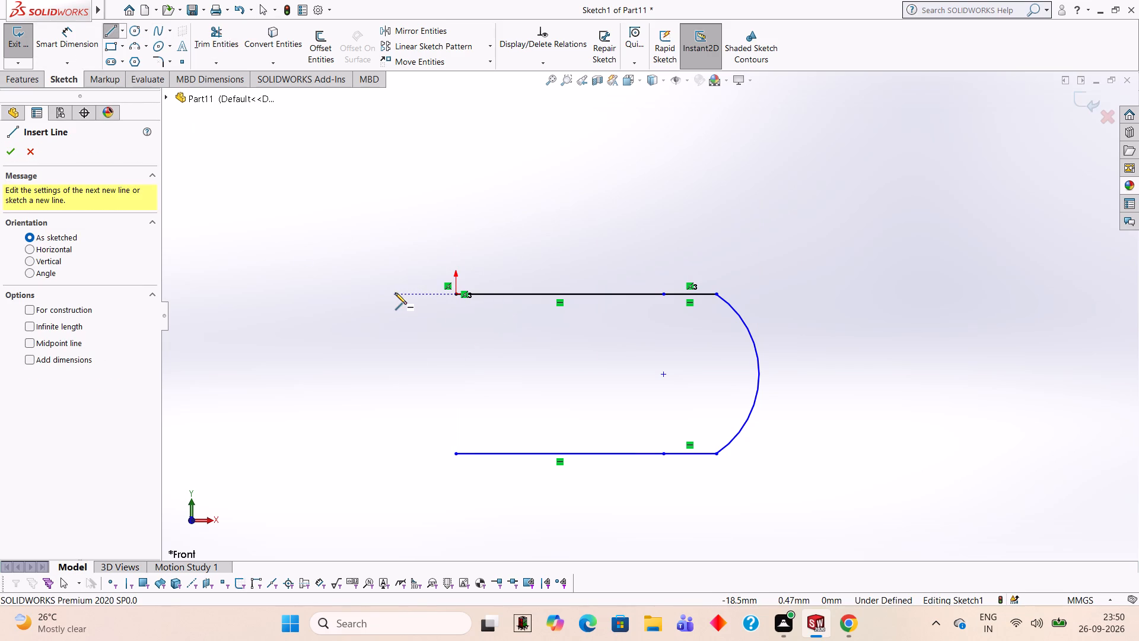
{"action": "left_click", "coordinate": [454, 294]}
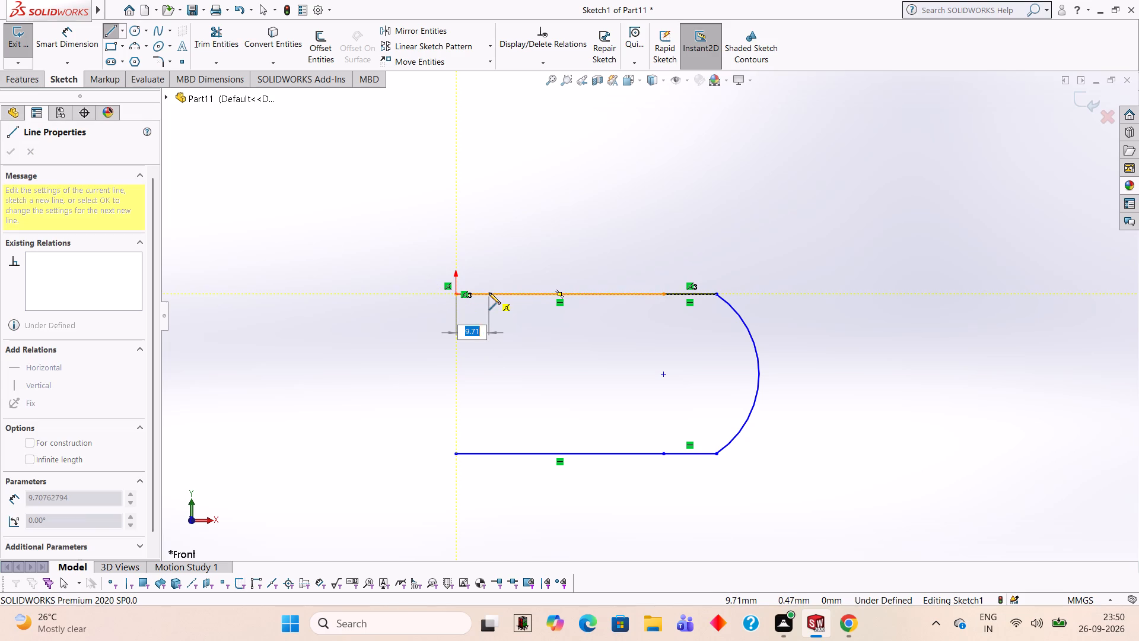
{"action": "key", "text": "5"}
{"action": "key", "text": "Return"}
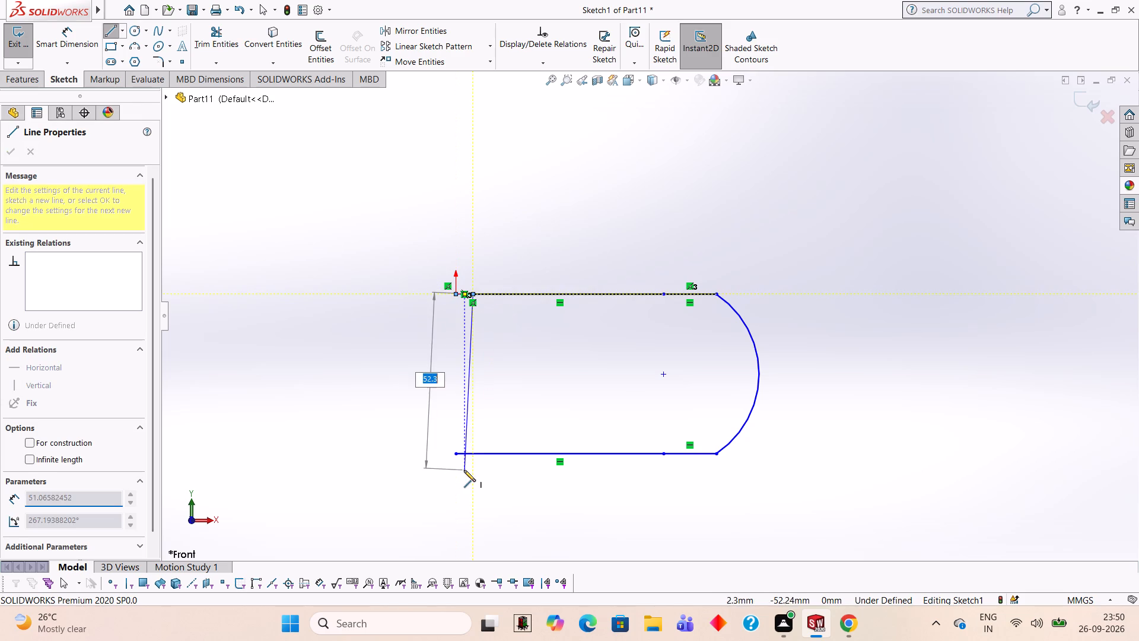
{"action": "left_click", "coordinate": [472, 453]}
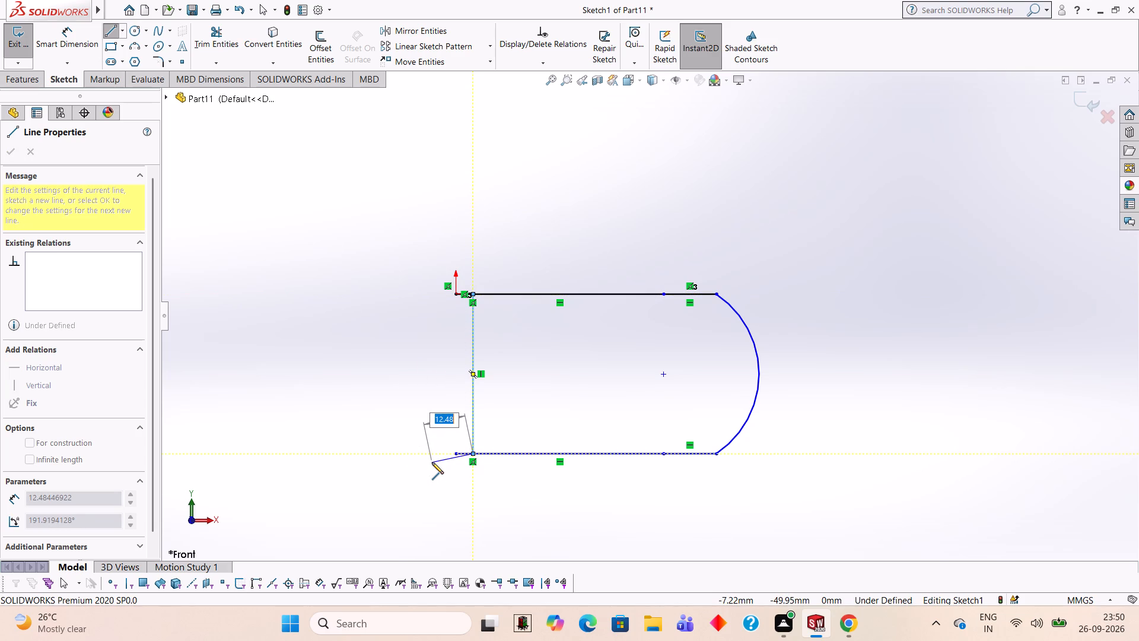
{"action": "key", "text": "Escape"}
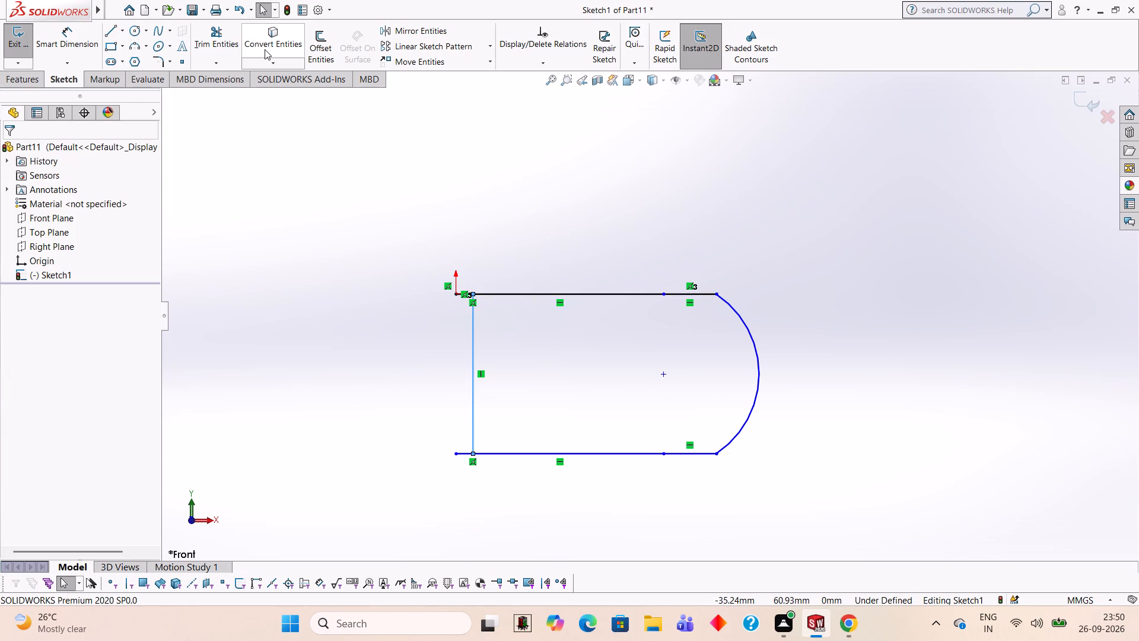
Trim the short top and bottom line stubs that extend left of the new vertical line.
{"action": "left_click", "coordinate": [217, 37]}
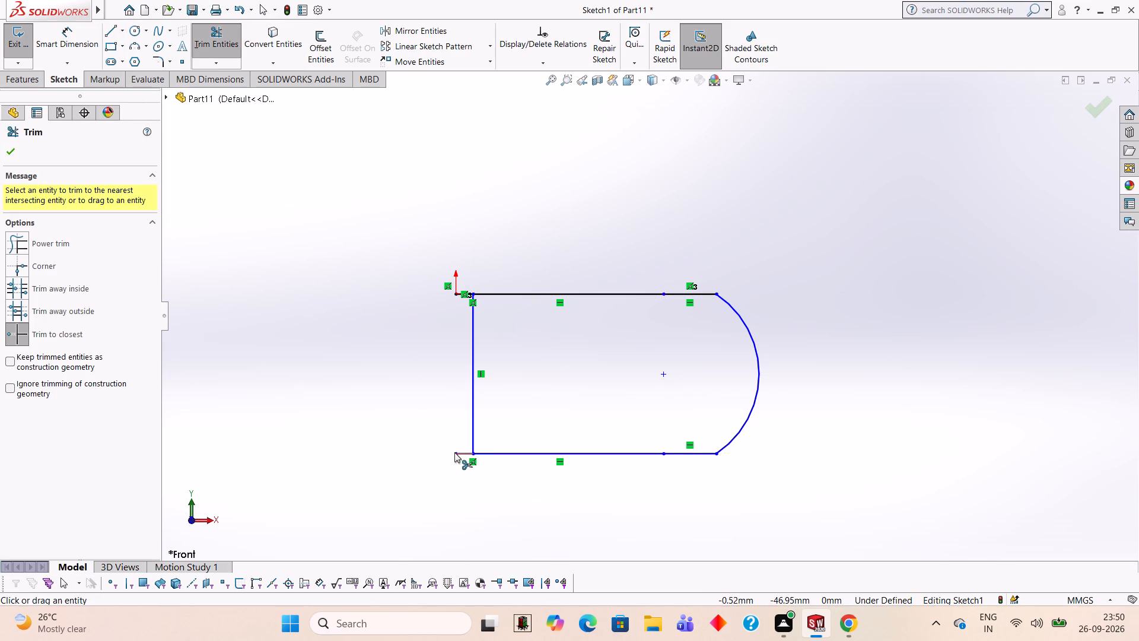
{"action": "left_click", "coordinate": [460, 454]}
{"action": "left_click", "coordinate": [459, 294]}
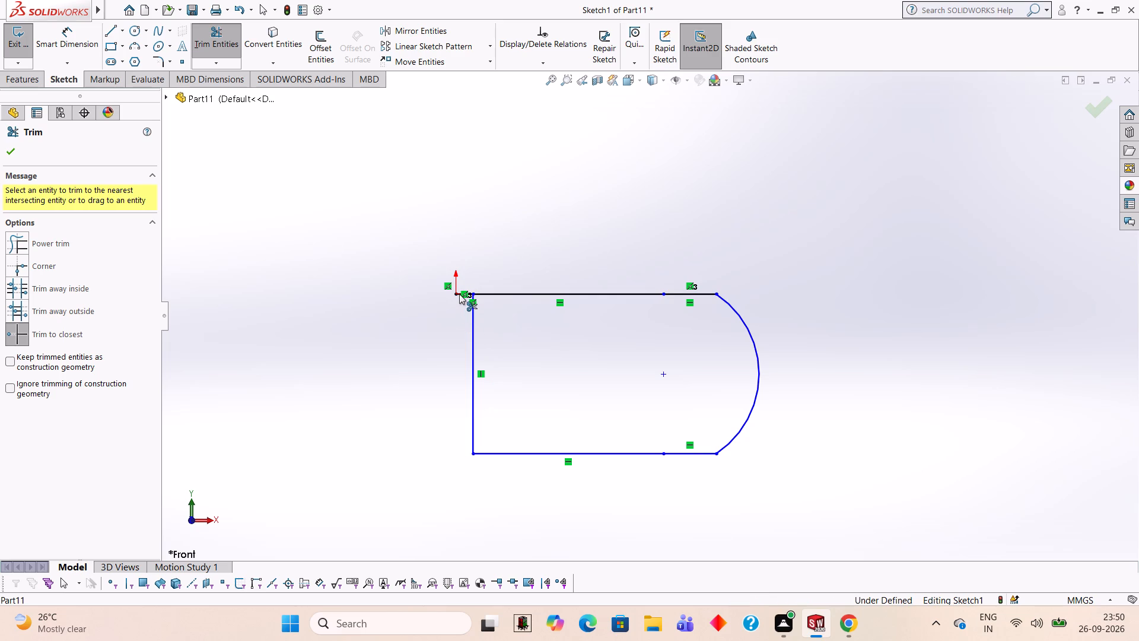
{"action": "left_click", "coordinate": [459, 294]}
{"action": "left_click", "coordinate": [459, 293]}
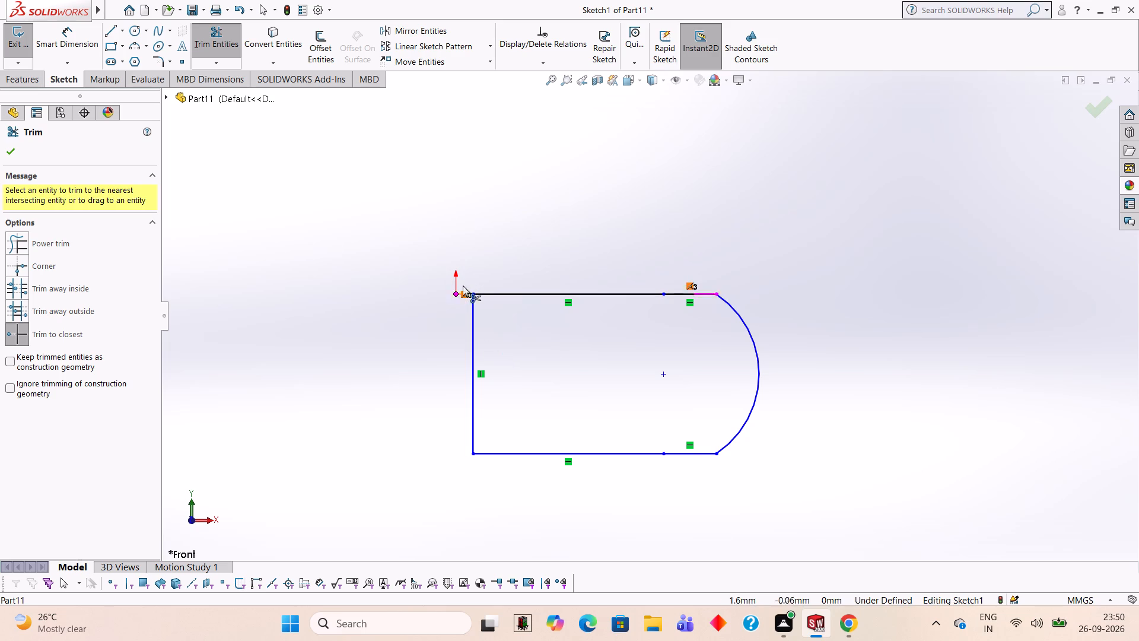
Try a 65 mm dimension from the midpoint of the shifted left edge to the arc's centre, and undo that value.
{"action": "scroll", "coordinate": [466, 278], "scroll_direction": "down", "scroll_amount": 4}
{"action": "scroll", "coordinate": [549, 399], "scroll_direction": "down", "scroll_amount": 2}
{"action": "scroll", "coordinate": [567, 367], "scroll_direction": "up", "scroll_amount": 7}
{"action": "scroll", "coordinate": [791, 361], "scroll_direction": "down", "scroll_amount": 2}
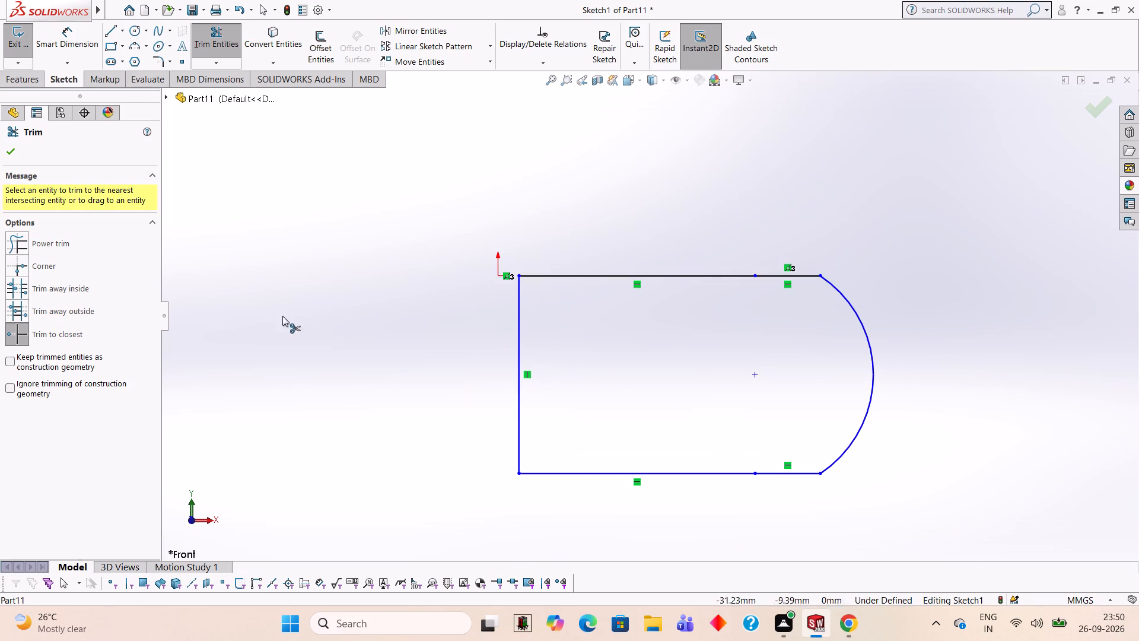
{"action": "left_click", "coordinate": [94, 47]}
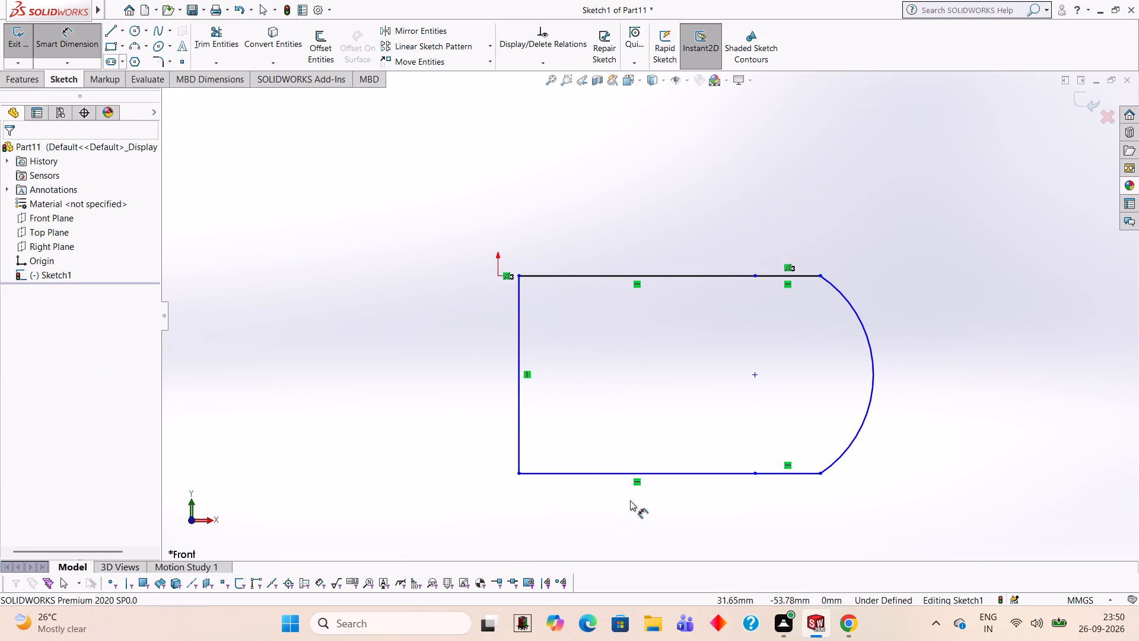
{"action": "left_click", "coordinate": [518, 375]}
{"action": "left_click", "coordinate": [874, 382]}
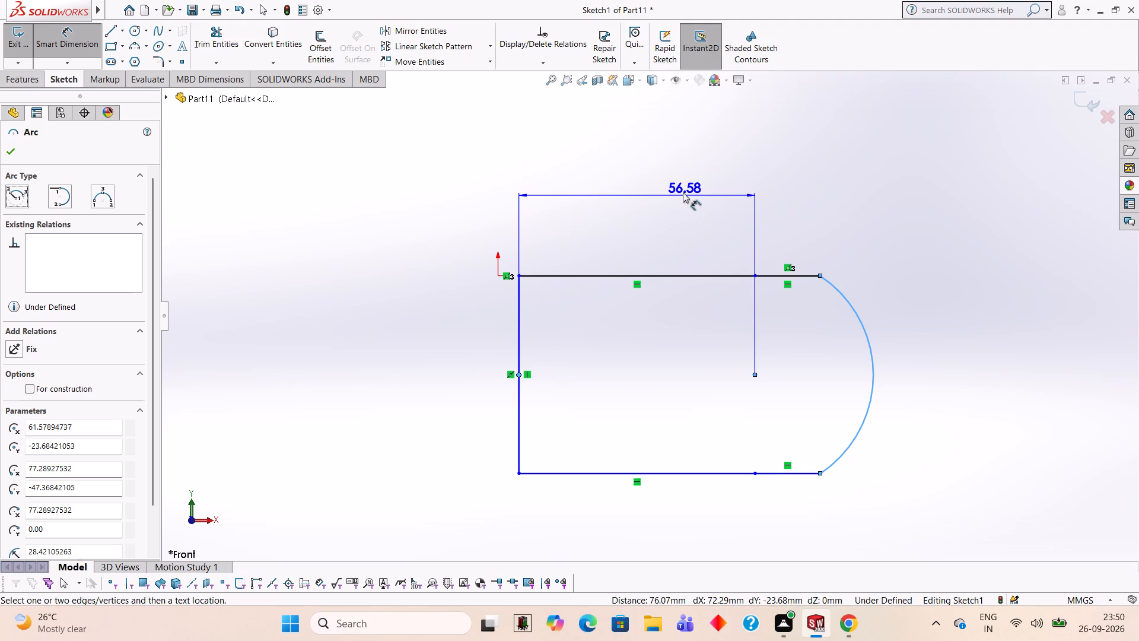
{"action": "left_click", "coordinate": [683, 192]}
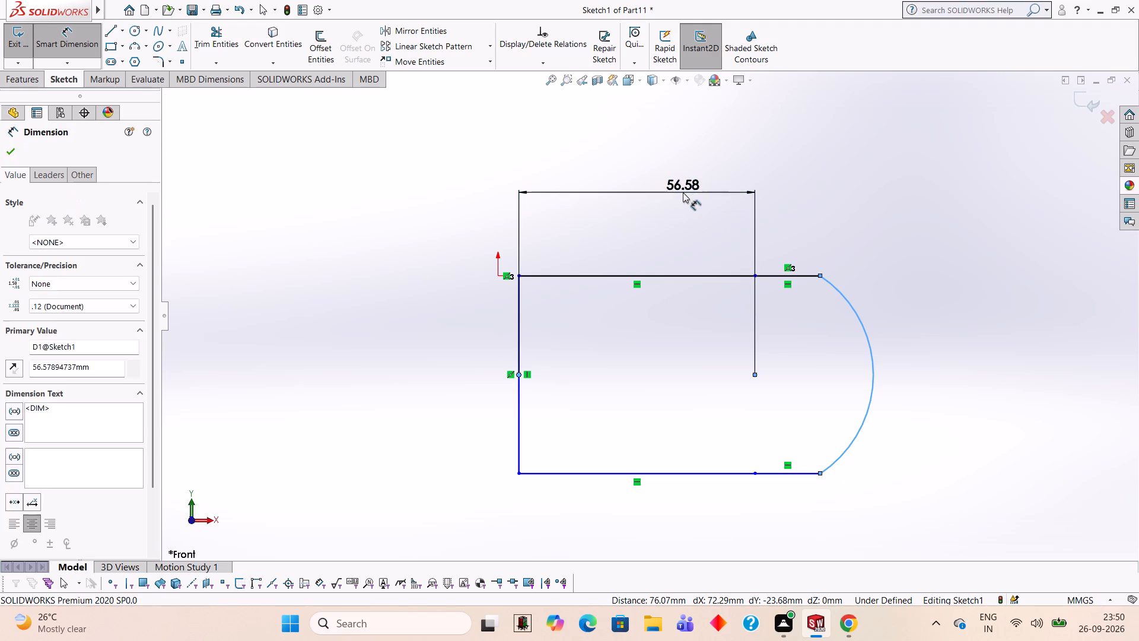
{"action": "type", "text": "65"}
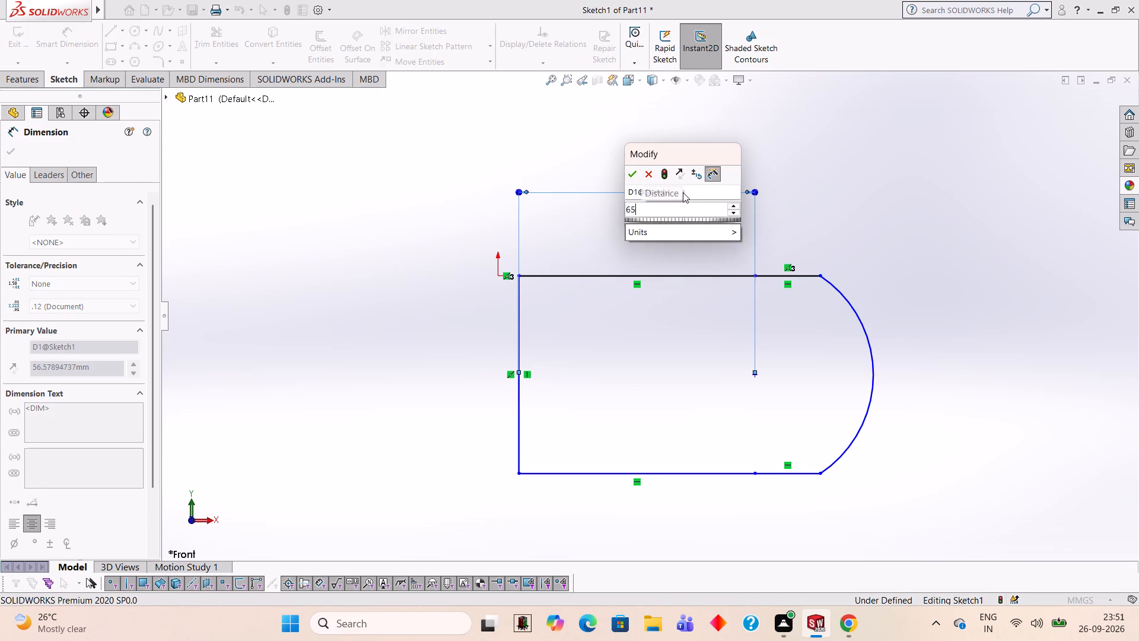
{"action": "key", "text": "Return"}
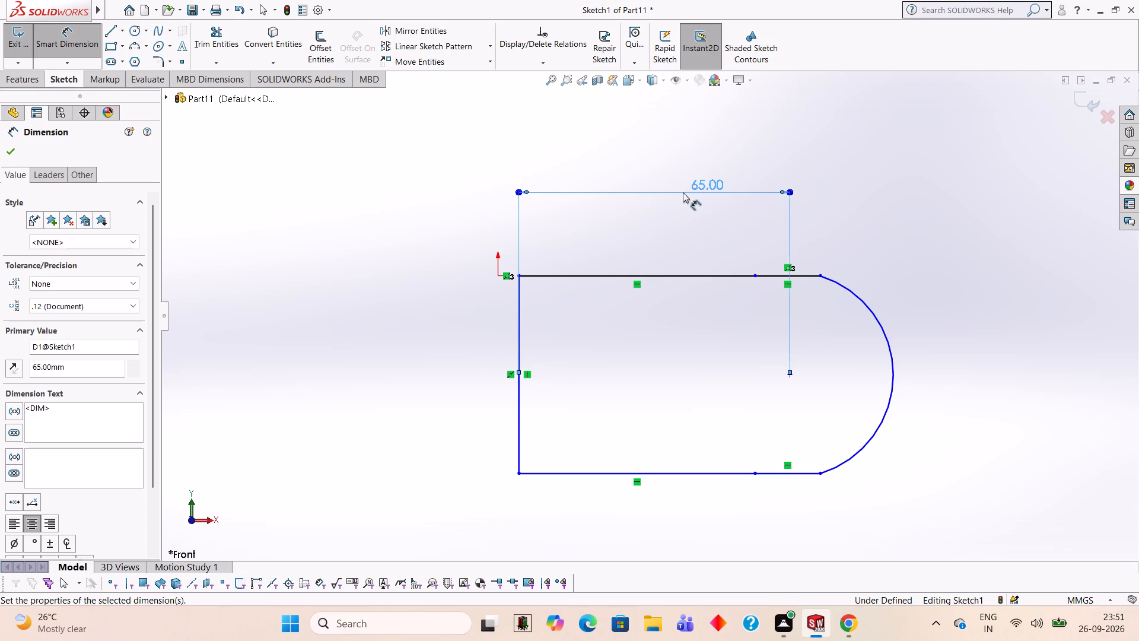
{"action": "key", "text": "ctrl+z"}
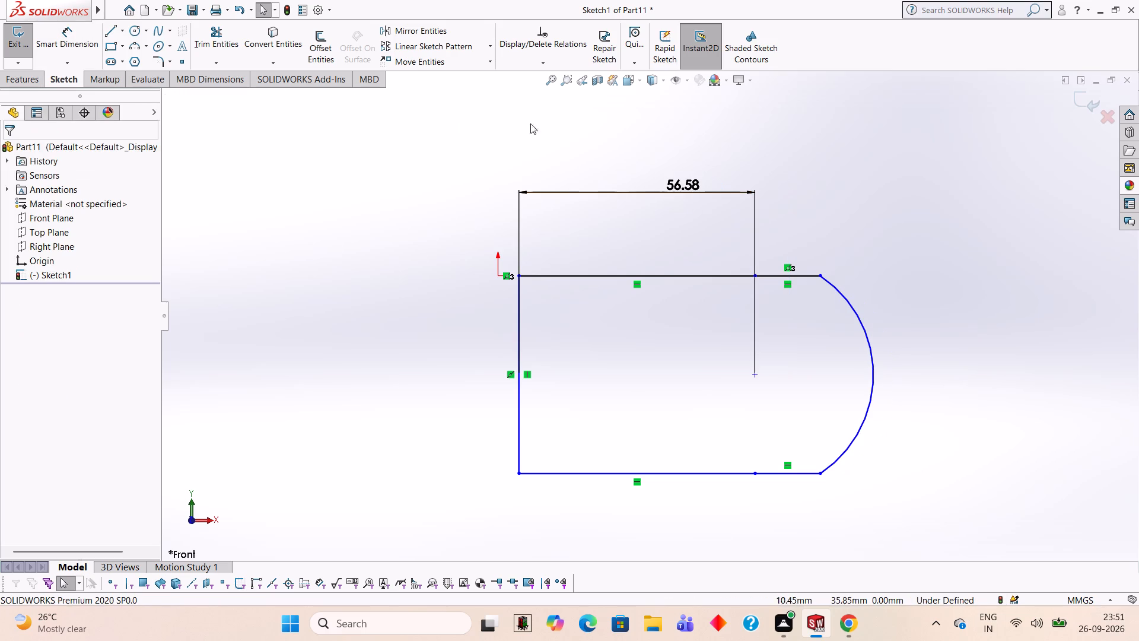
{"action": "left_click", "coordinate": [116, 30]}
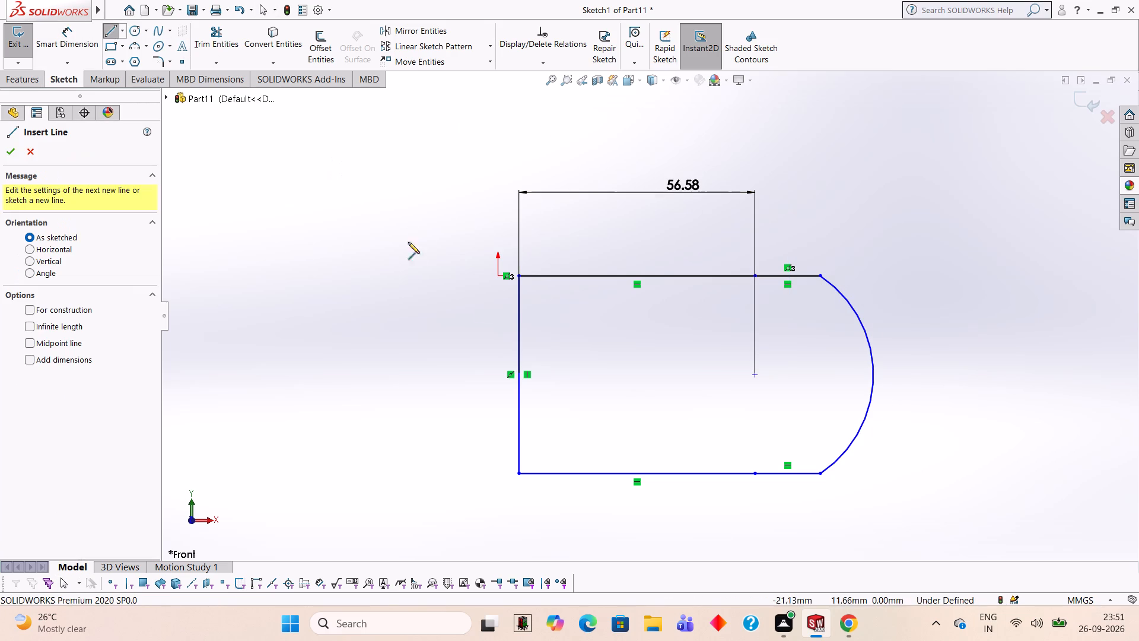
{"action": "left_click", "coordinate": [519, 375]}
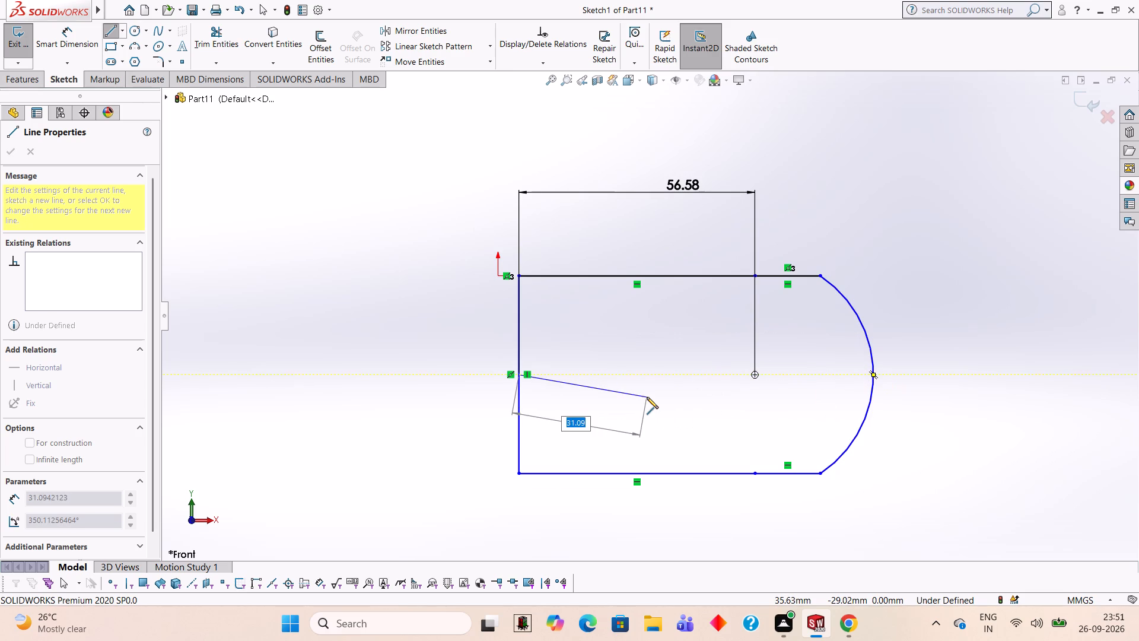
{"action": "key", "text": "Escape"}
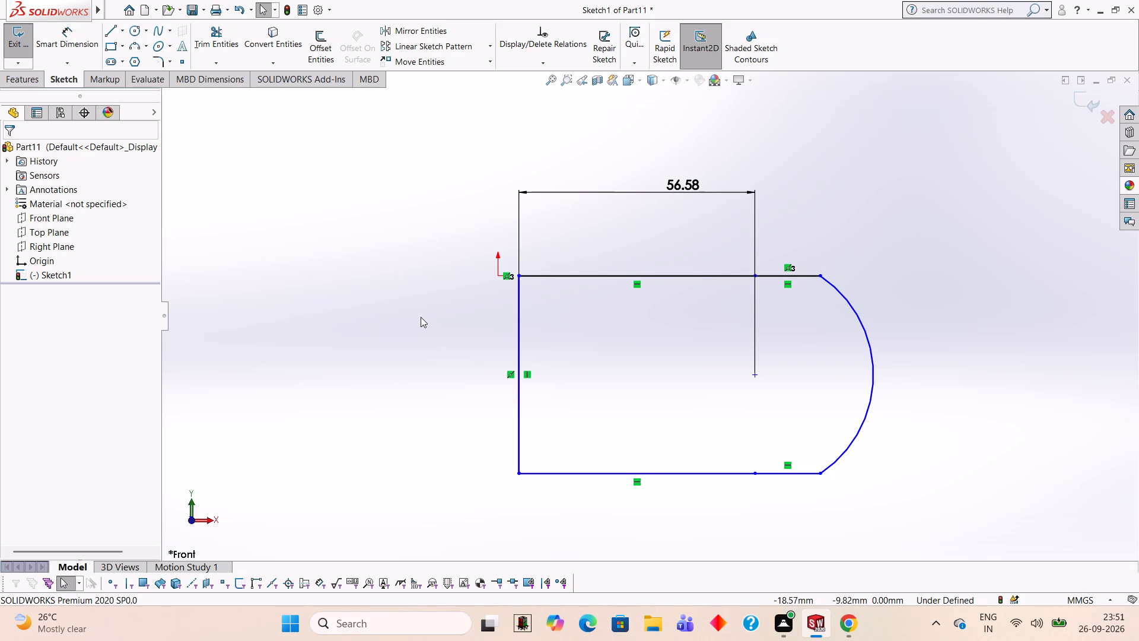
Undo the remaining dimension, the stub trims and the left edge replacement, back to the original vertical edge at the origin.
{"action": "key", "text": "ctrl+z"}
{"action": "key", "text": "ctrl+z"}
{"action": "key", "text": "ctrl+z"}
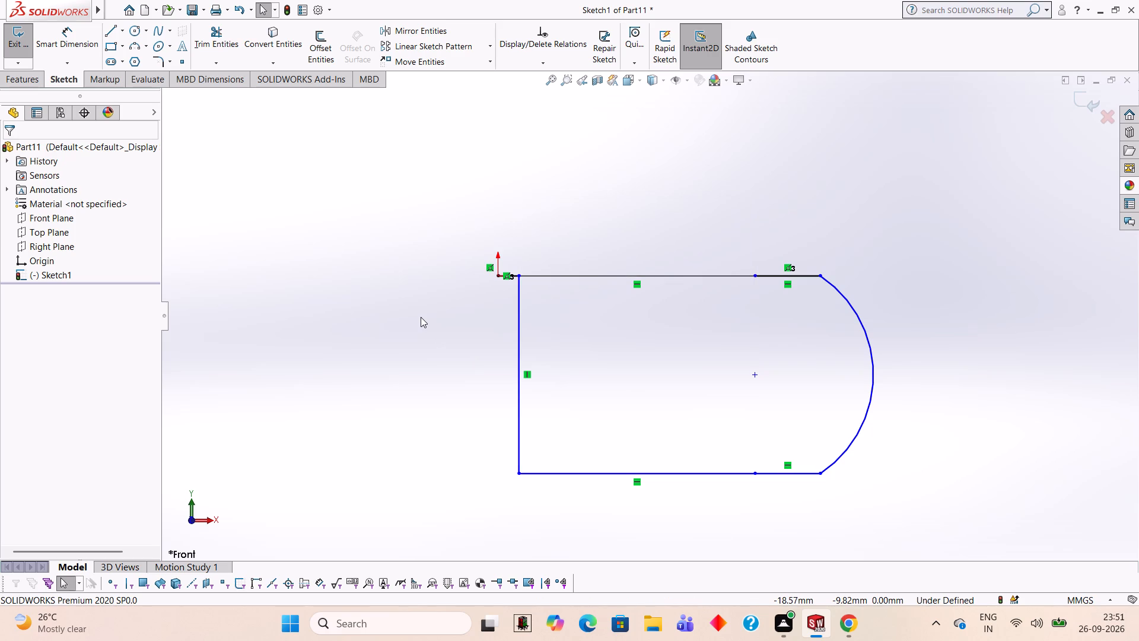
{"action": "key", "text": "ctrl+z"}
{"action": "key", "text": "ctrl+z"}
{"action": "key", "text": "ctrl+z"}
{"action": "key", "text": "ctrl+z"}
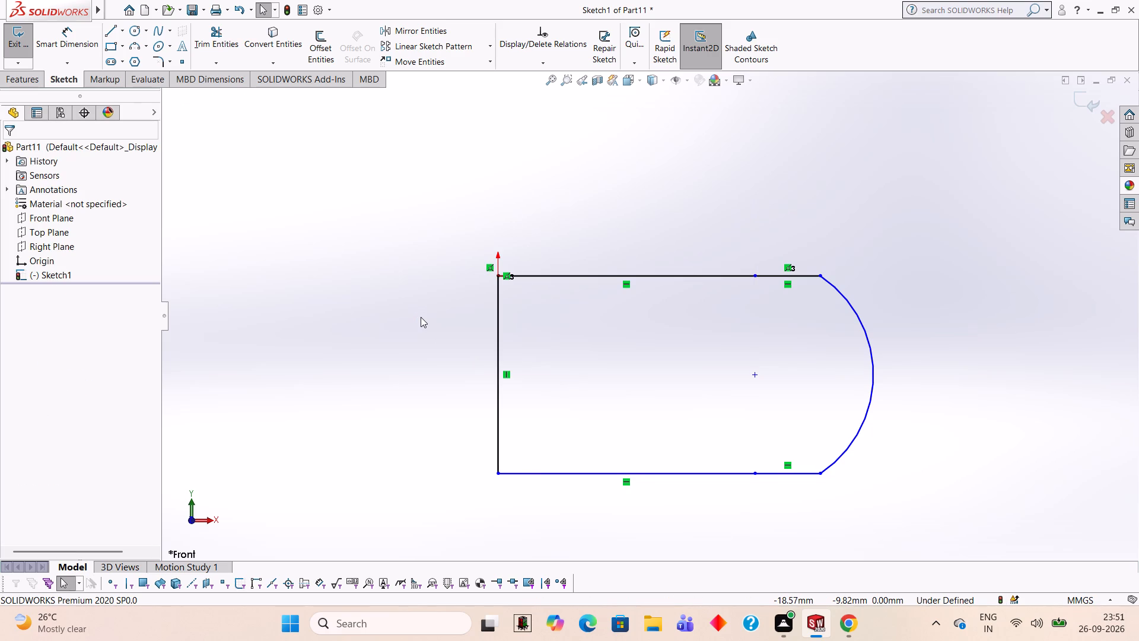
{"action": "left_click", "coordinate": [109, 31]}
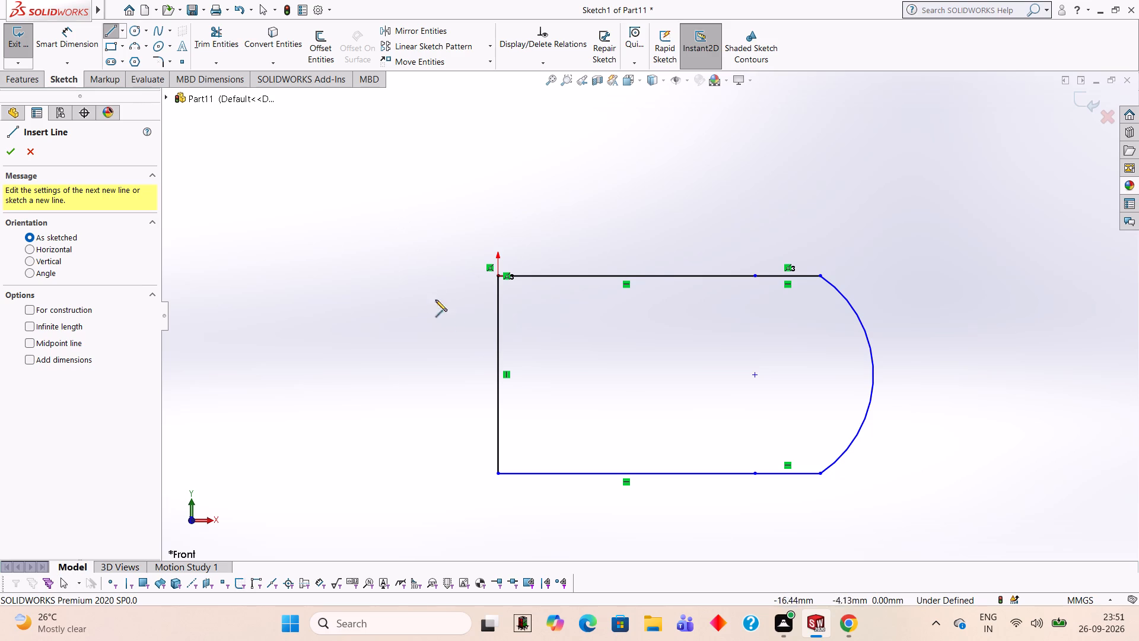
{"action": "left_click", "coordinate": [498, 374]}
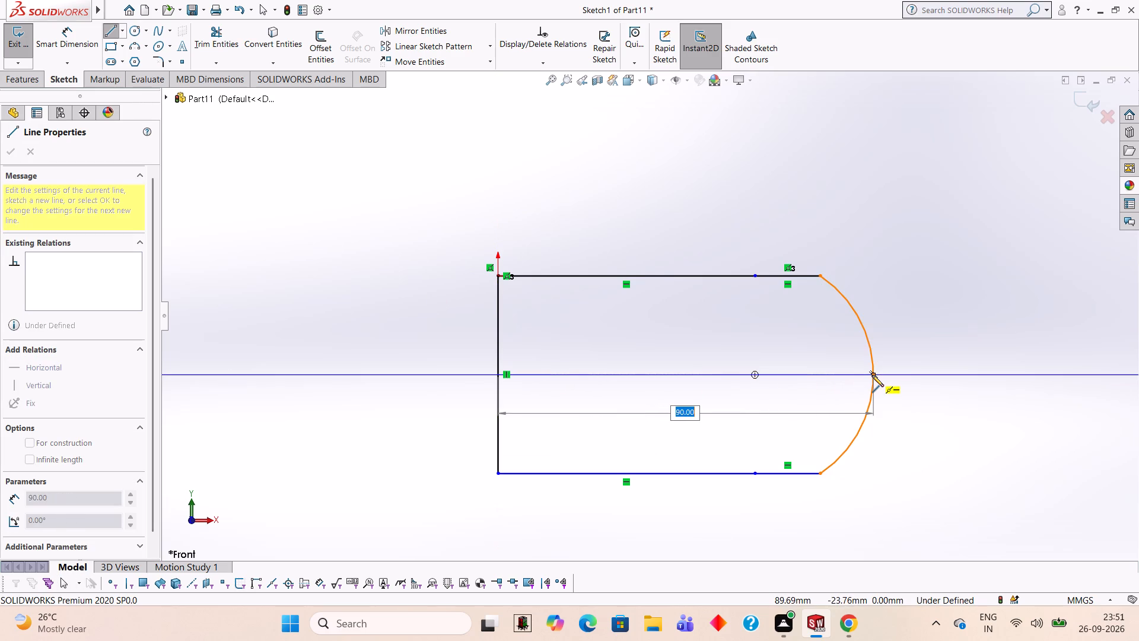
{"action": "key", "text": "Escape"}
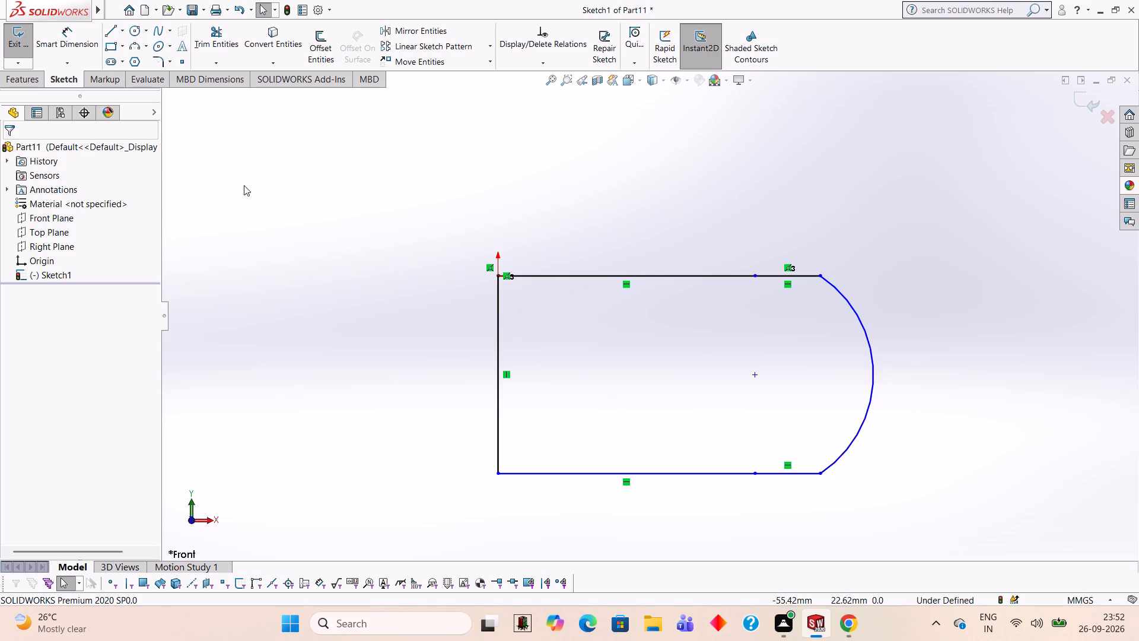
Work out 42 − 30 in Calculator, and extrude the arc-ended profile to a blind depth of 10 mm.
{"action": "left_click", "coordinate": [28, 77]}
{"action": "left_click", "coordinate": [30, 52]}
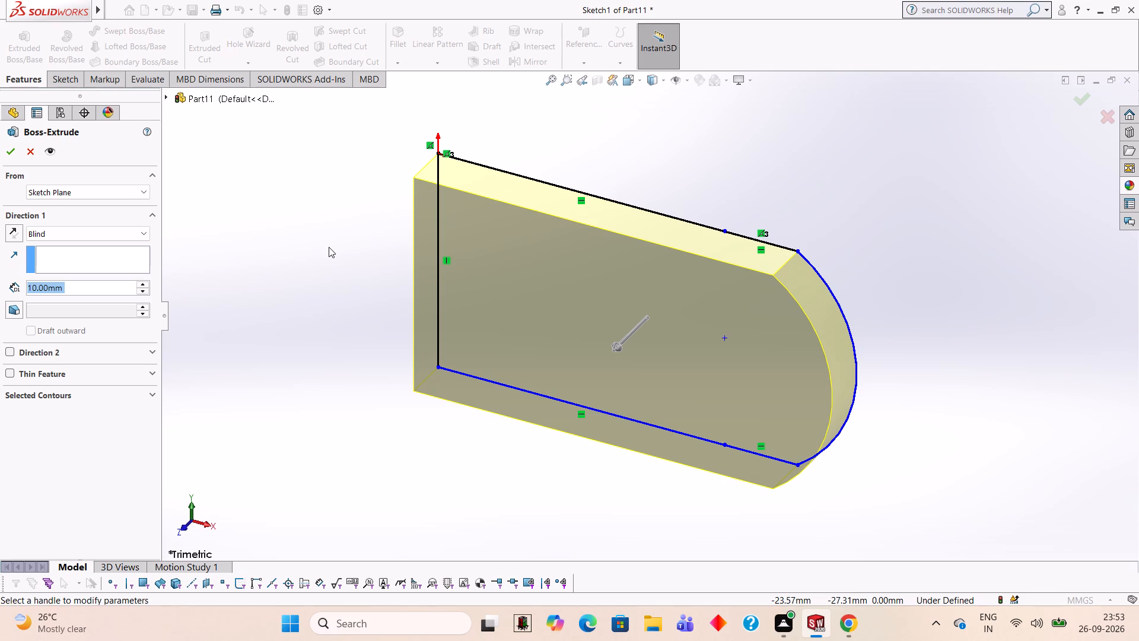
{"action": "key", "text": "4"}
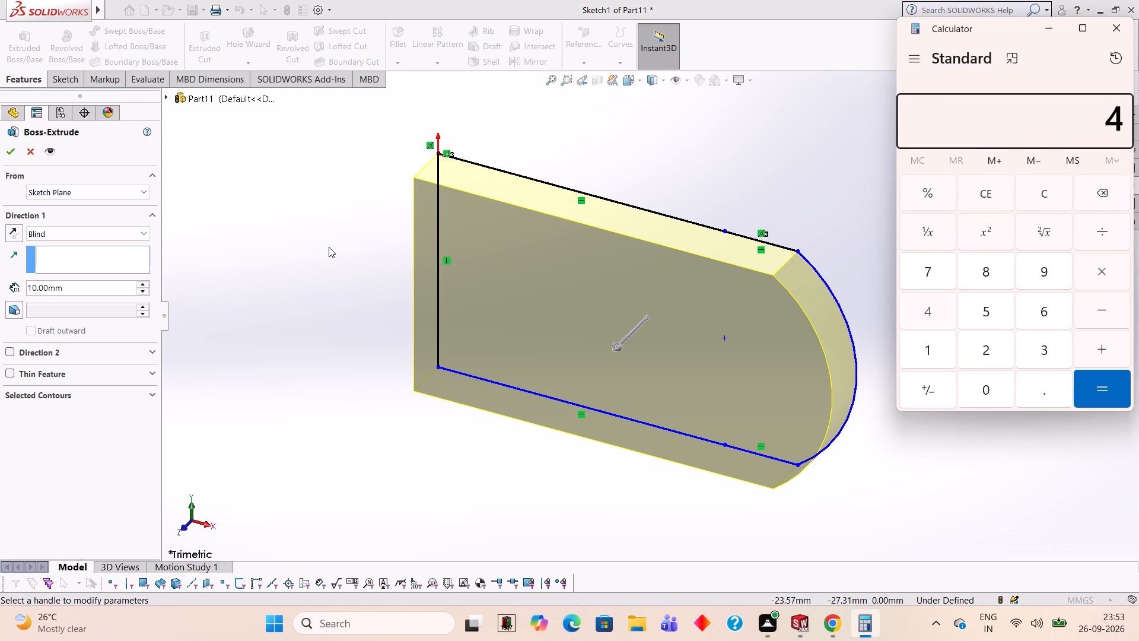
{"action": "key", "text": "2"}
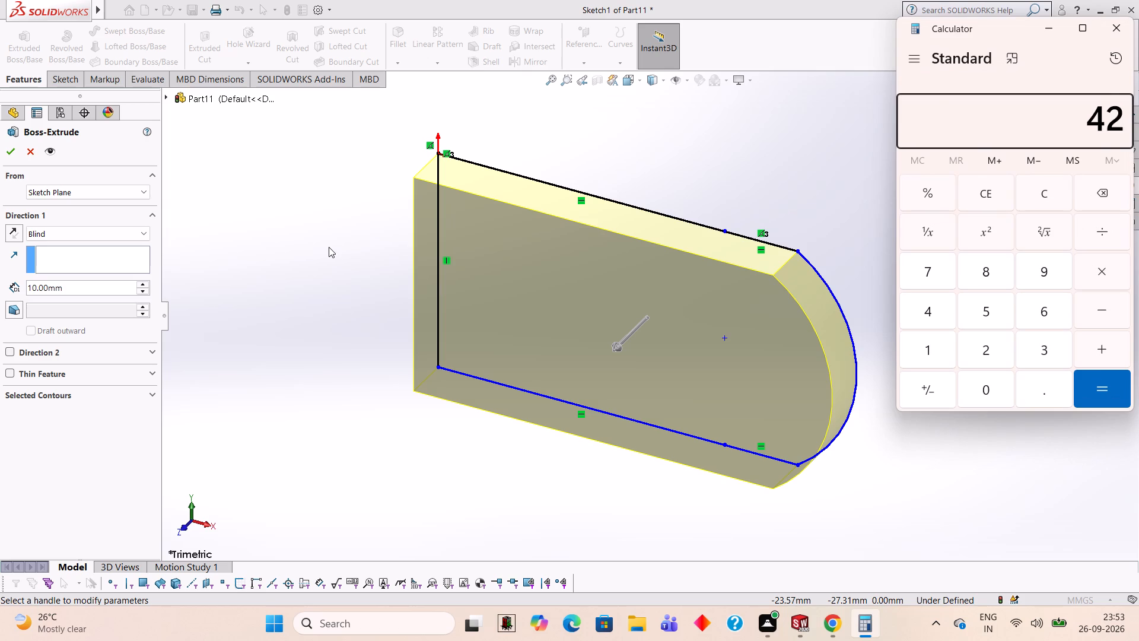
{"action": "type", "text": "-30"}
{"action": "key", "text": "Return"}
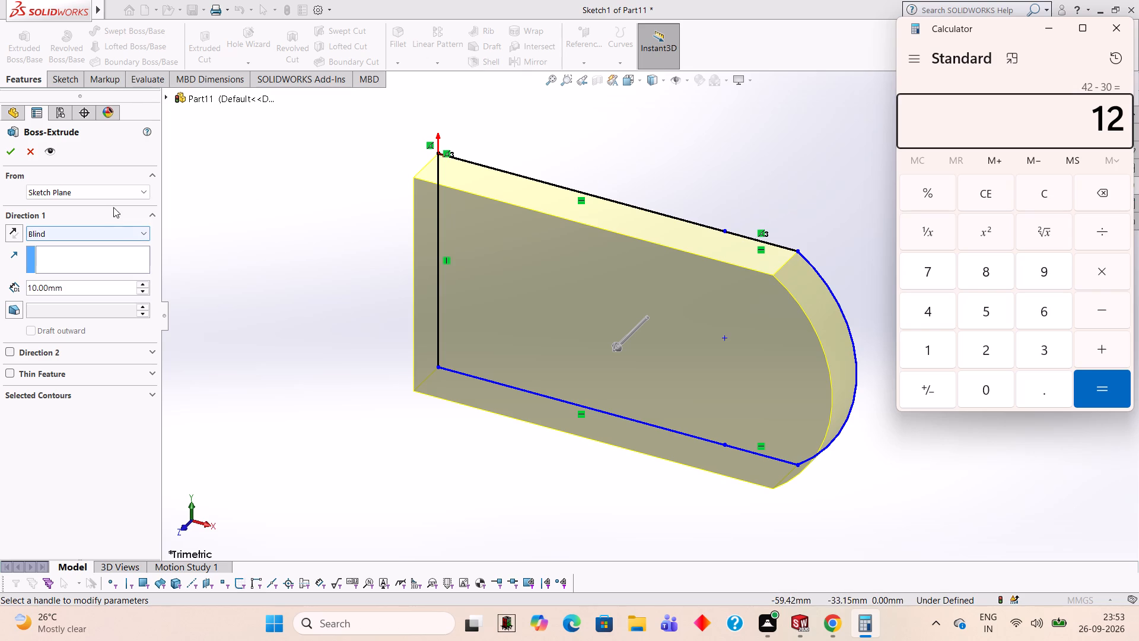
{"action": "left_click", "coordinate": [7, 147]}
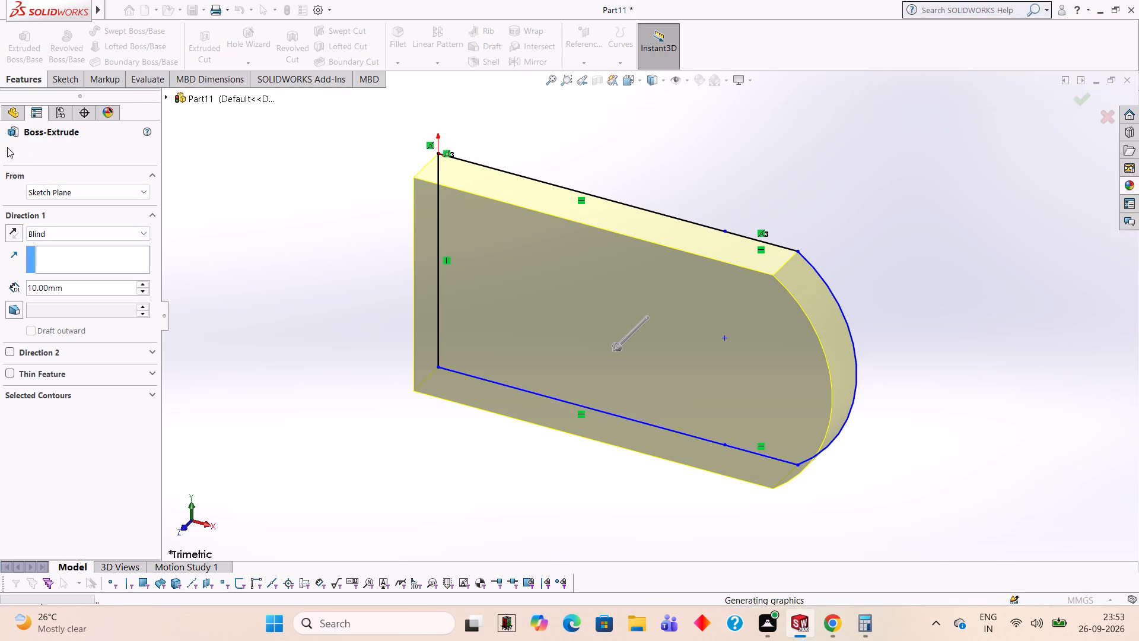
{"action": "left_click", "coordinate": [264, 204]}
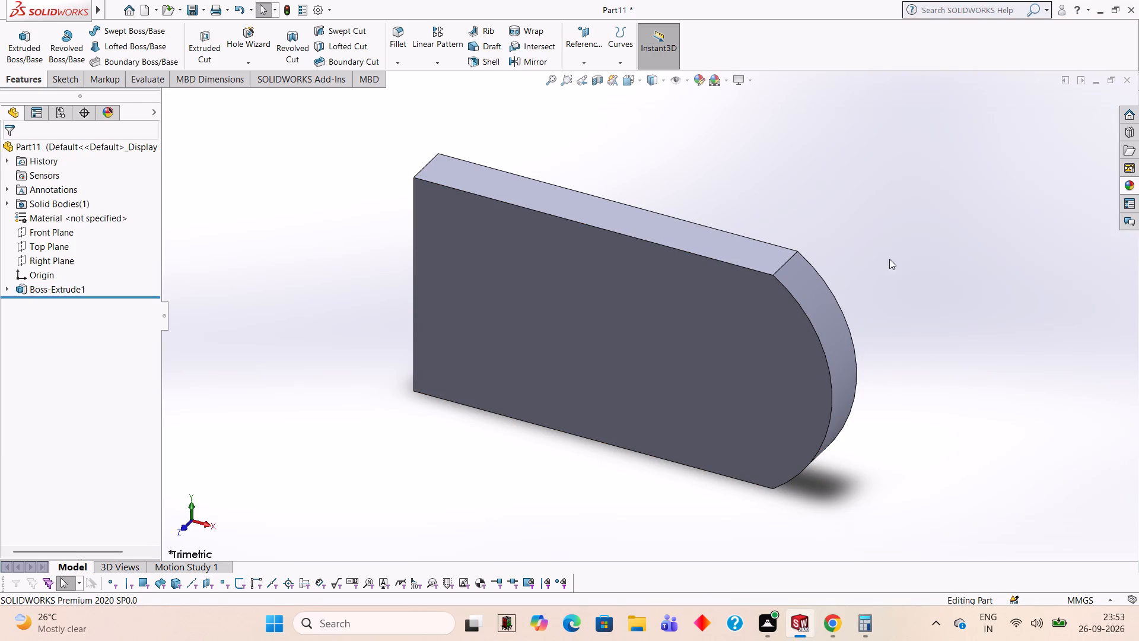
On the plate's flat end face, sketch a closed rectangle extending 30 mm outward from the front edge over the plate's full height.
{"action": "middle_click_drag", "start_coordinate": [819, 158], "coordinate": [965, 225]}
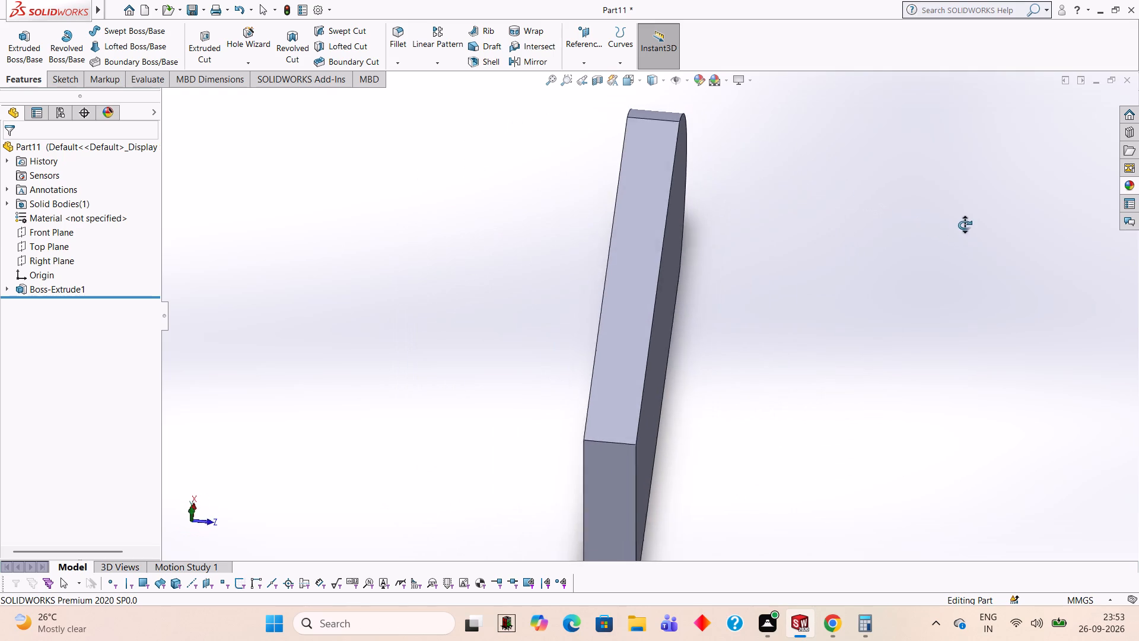
{"action": "middle_click_drag", "start_coordinate": [965, 225], "coordinate": [962, 170]}
{"action": "middle_click", "coordinate": [963, 166]}
{"action": "left_click", "coordinate": [603, 446]}
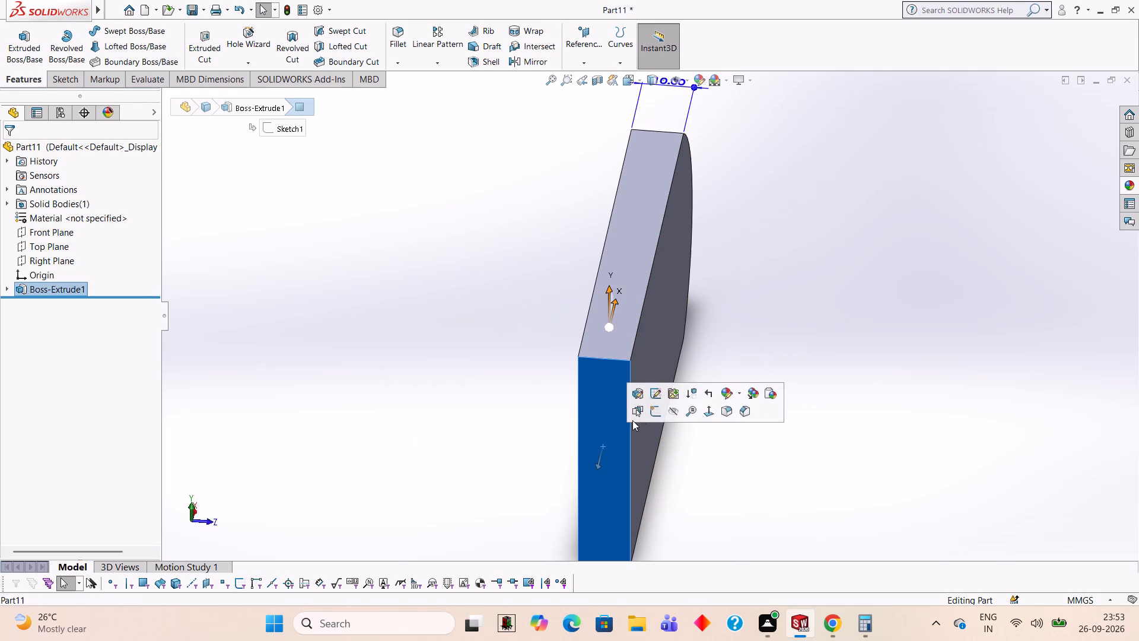
{"action": "left_click", "coordinate": [655, 406]}
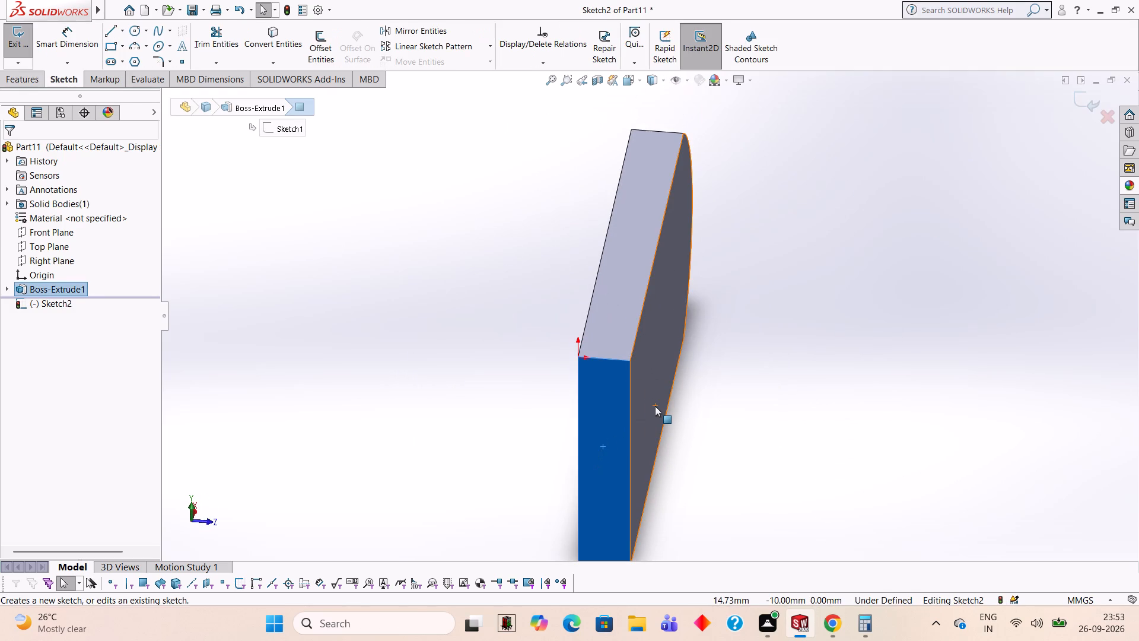
{"action": "key", "text": "ctrl+8"}
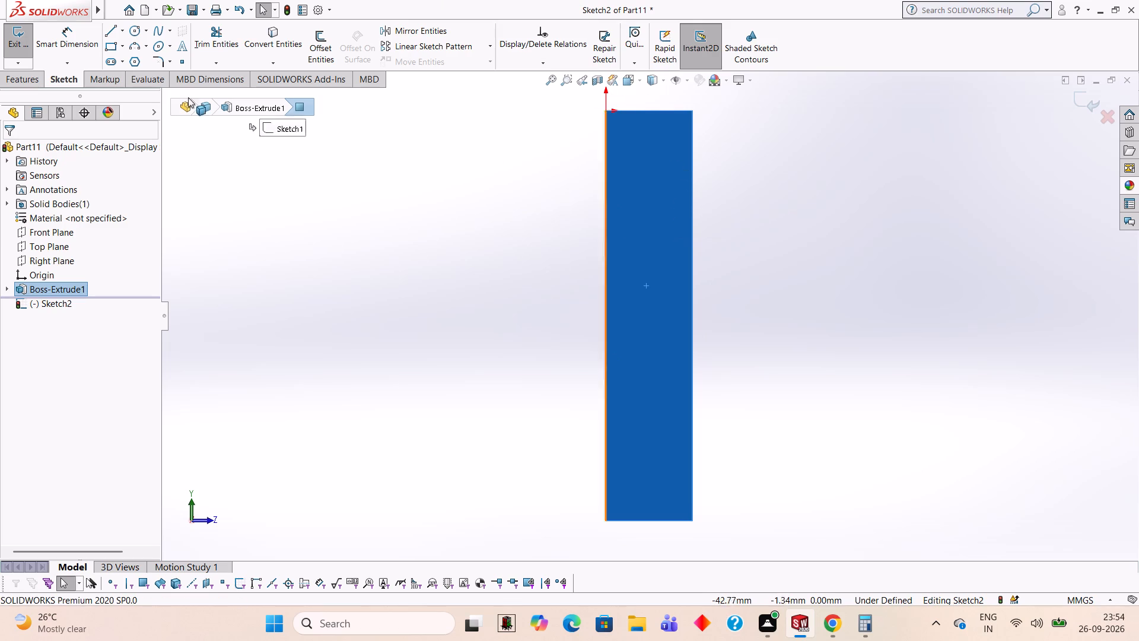
{"action": "left_click", "coordinate": [112, 33]}
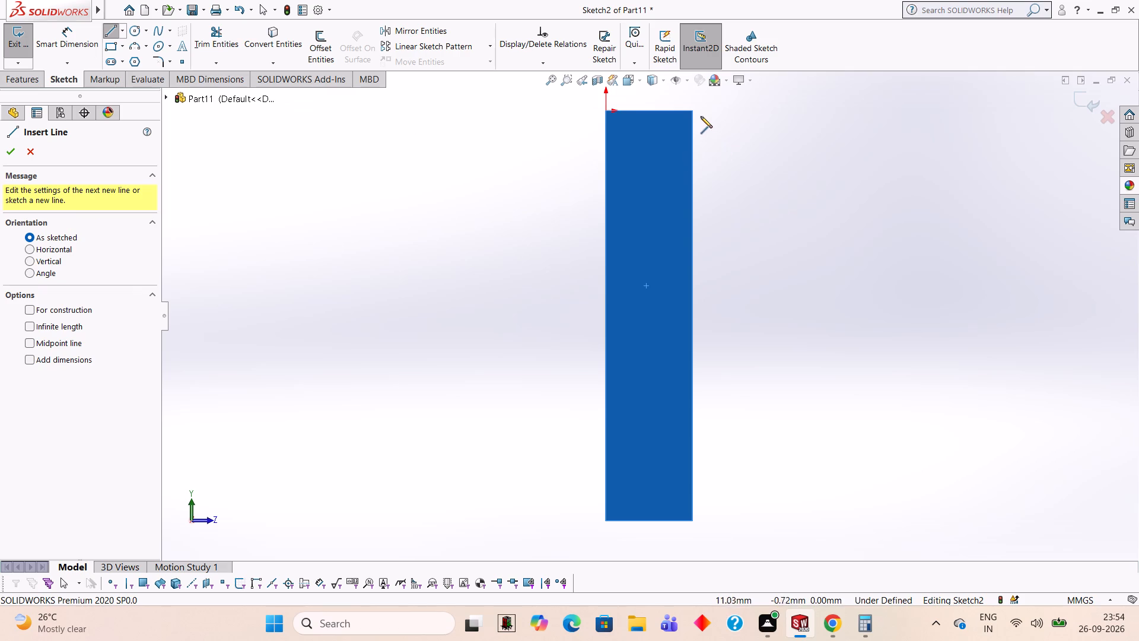
{"action": "left_click", "coordinate": [691, 111]}
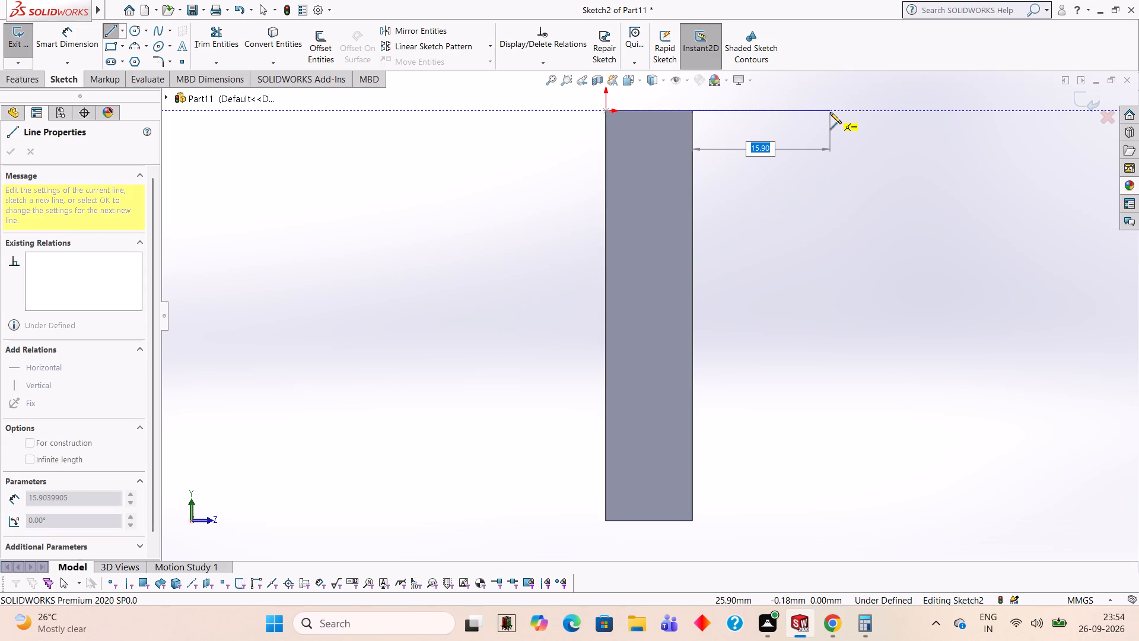
{"action": "type", "text": "30"}
{"action": "key", "text": "Return"}
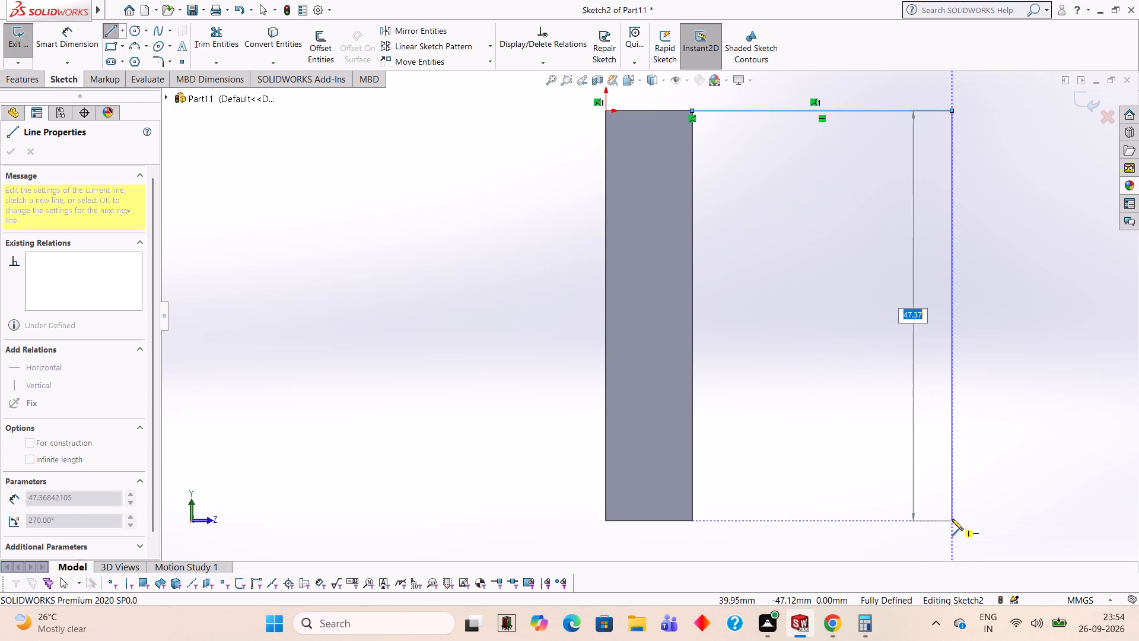
{"action": "left_click", "coordinate": [952, 519]}
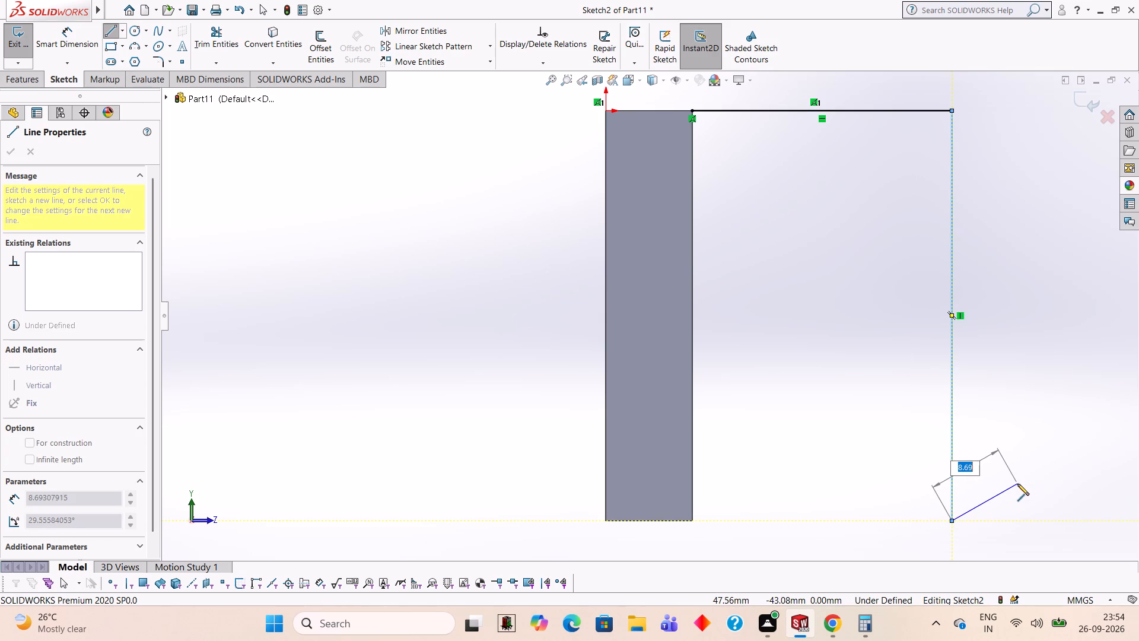
{"action": "left_click", "coordinate": [692, 518]}
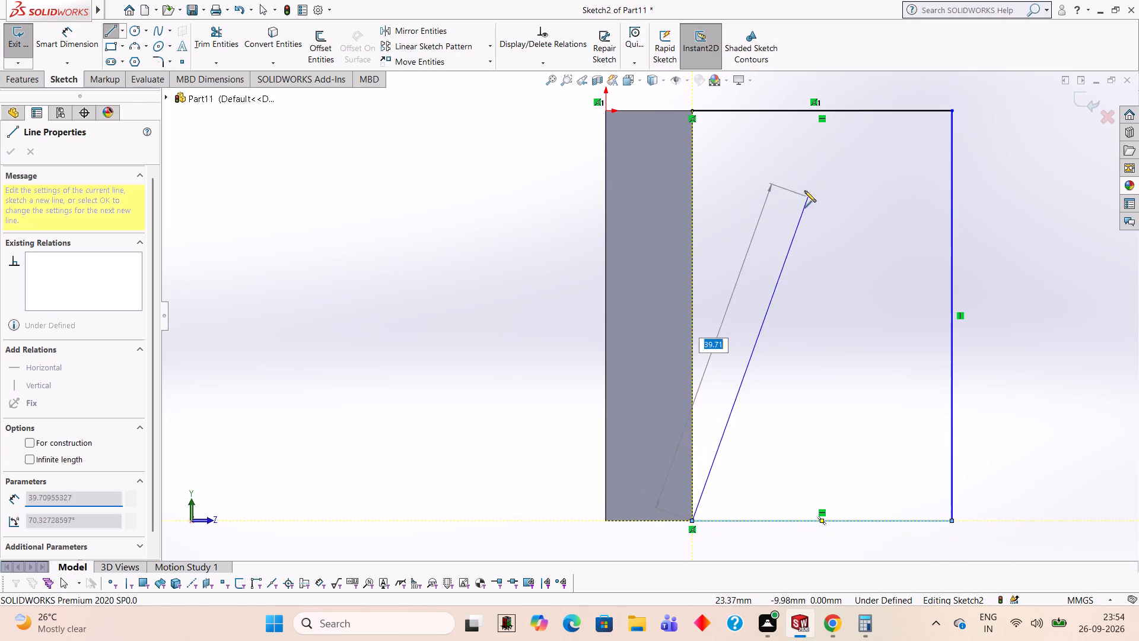
{"action": "left_click", "coordinate": [693, 107]}
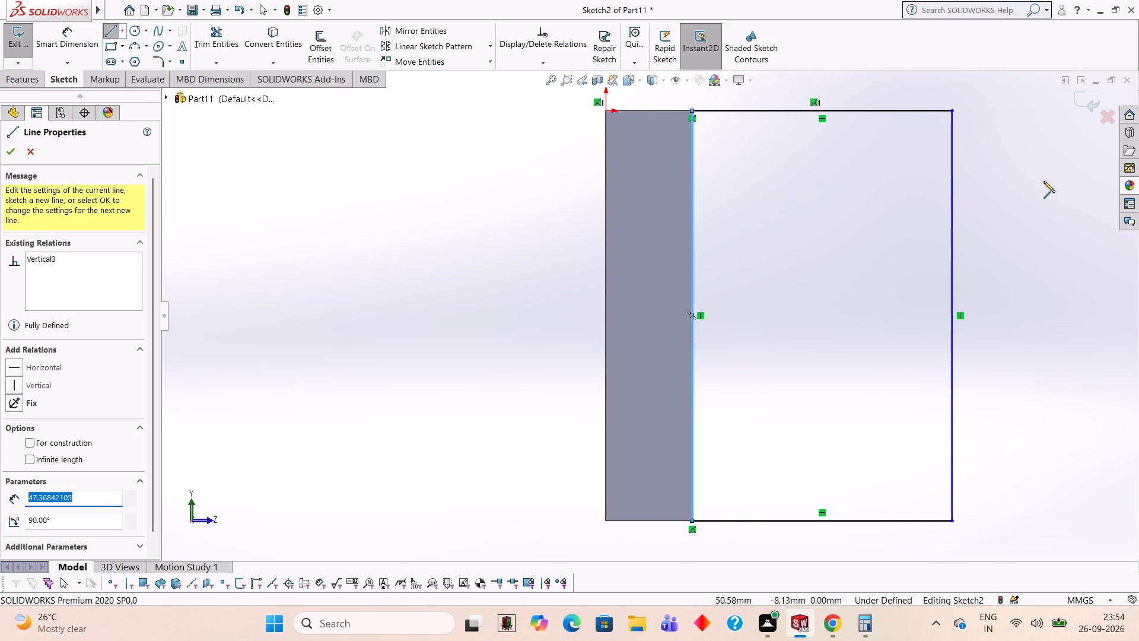
Extrude the rectangle 15 mm in the reversed direction, toward the plate's arc end, merged with the body.
{"action": "middle_click_drag", "start_coordinate": [1043, 181], "coordinate": [949, 249]}
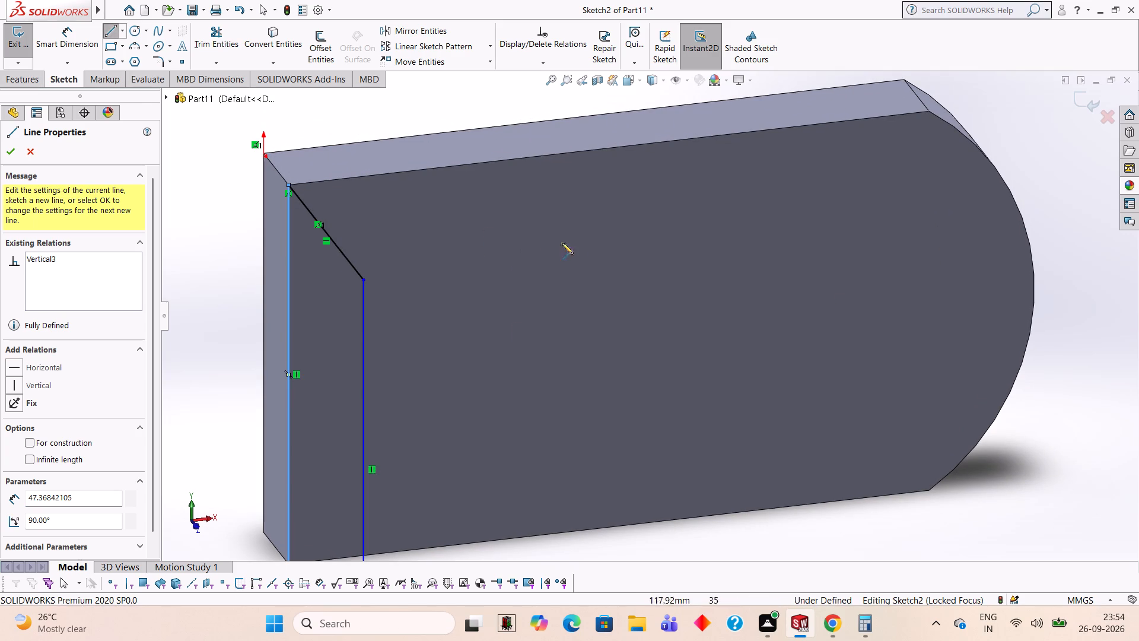
{"action": "middle_click_drag", "start_coordinate": [582, 253], "coordinate": [583, 191]}
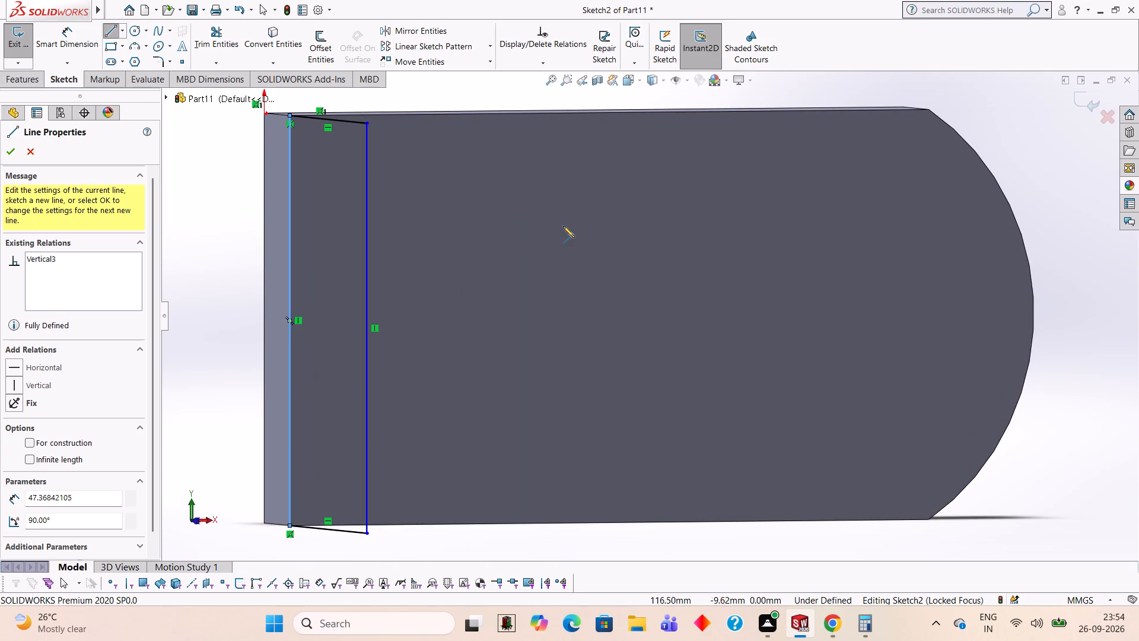
{"action": "middle_click_drag", "start_coordinate": [567, 227], "coordinate": [574, 230]}
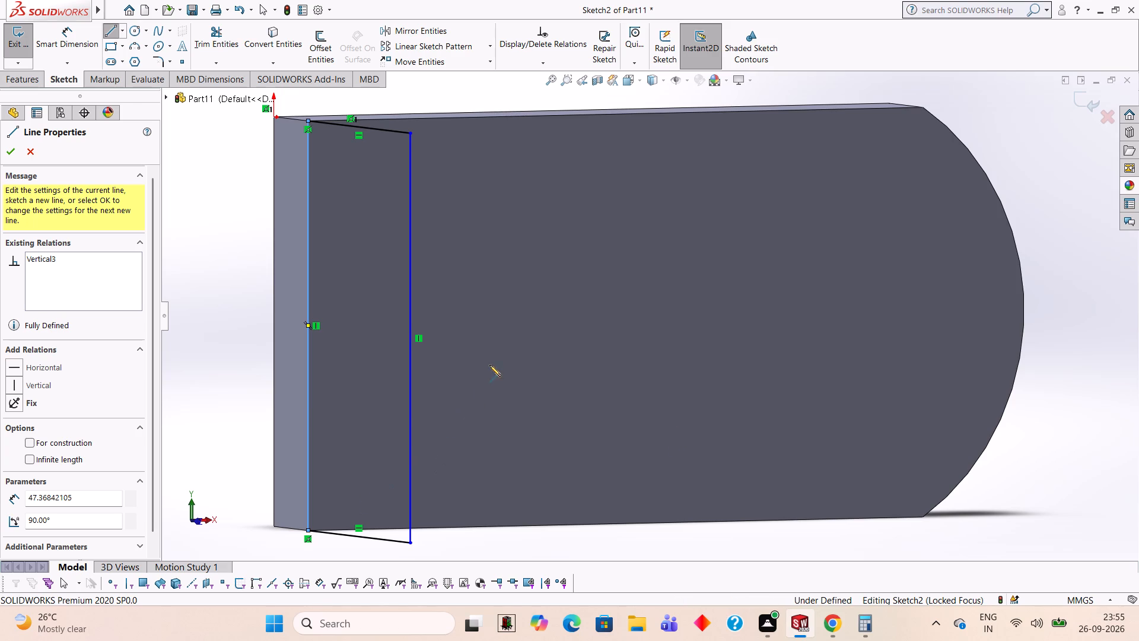
{"action": "middle_click_drag", "start_coordinate": [533, 326], "coordinate": [465, 350]}
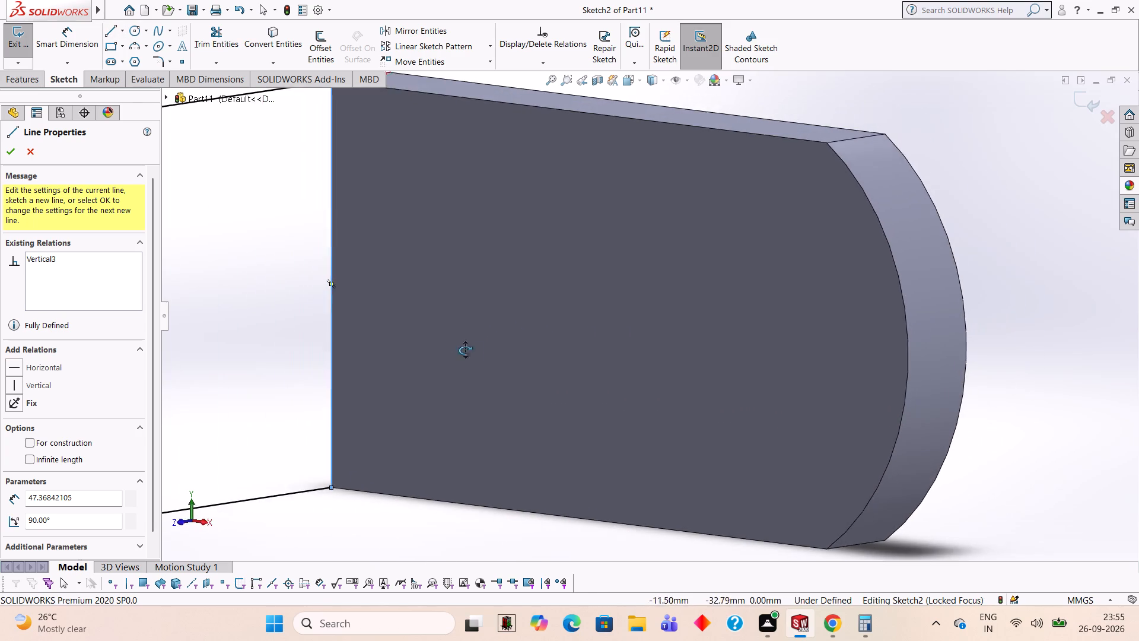
{"action": "middle_click_drag", "start_coordinate": [465, 350], "coordinate": [497, 353]}
{"action": "middle_click_drag", "start_coordinate": [470, 325], "coordinate": [507, 302]}
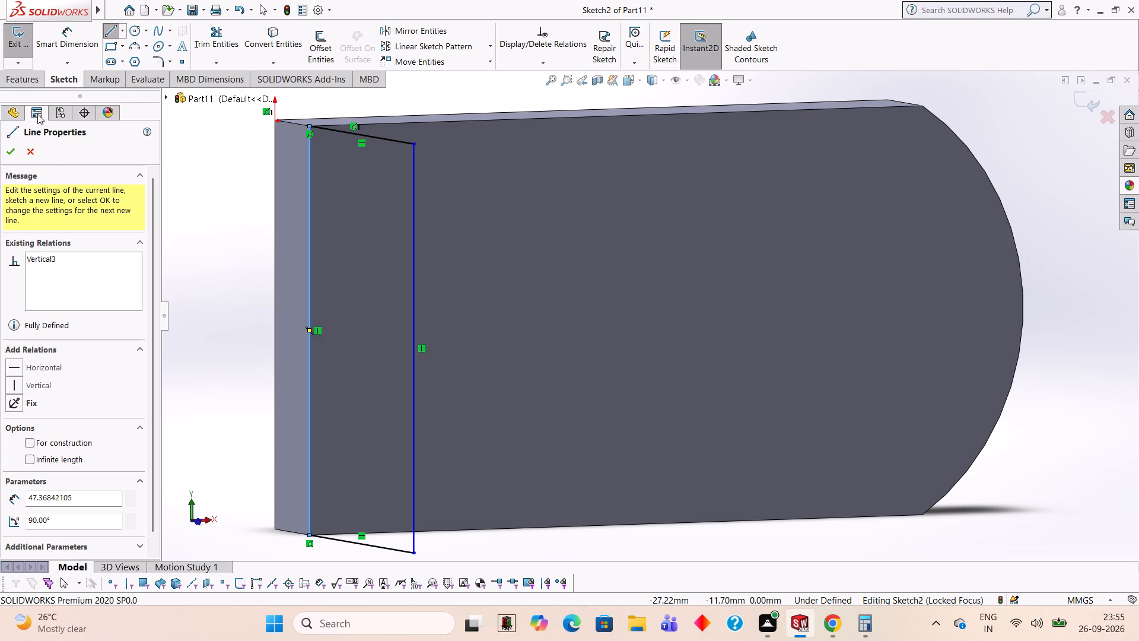
{"action": "left_click", "coordinate": [16, 84]}
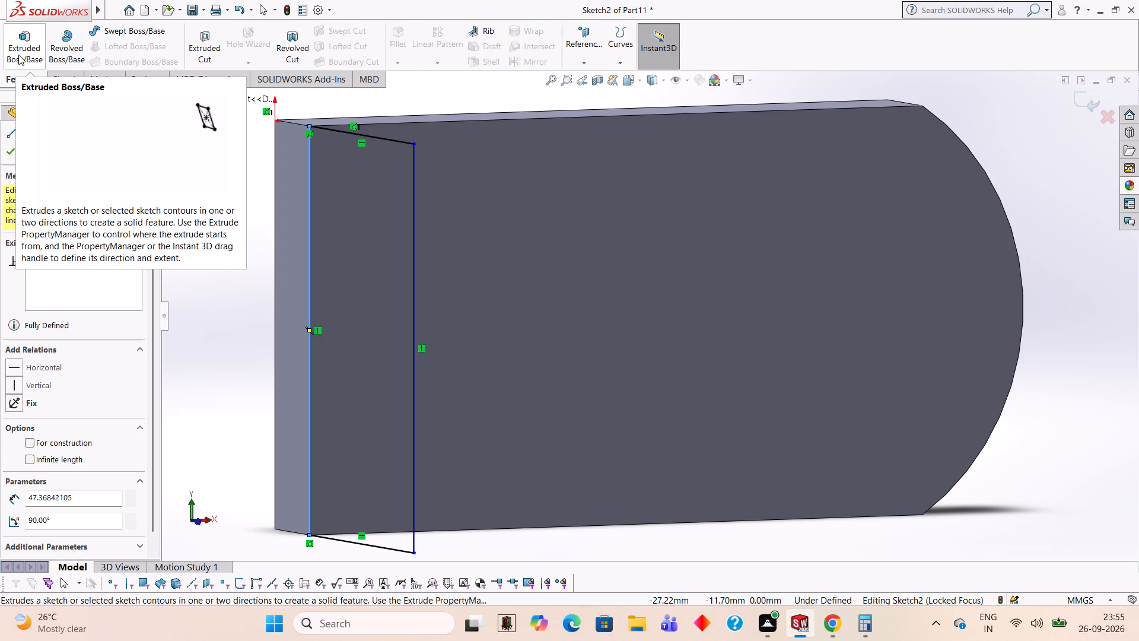
{"action": "left_click", "coordinate": [18, 55]}
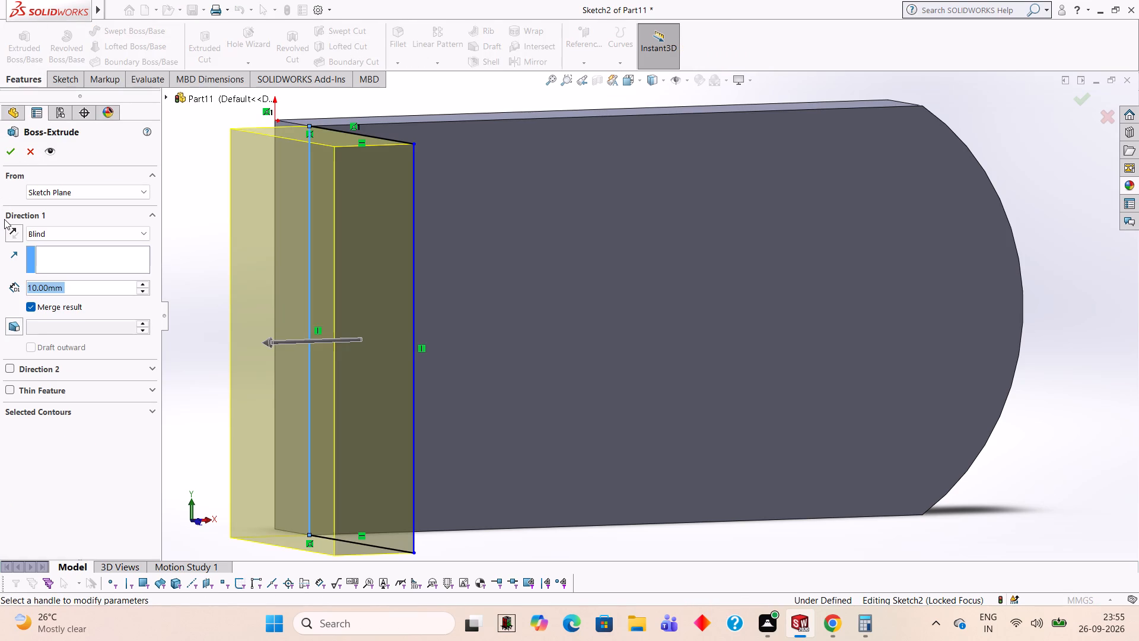
{"action": "left_click", "coordinate": [11, 233]}
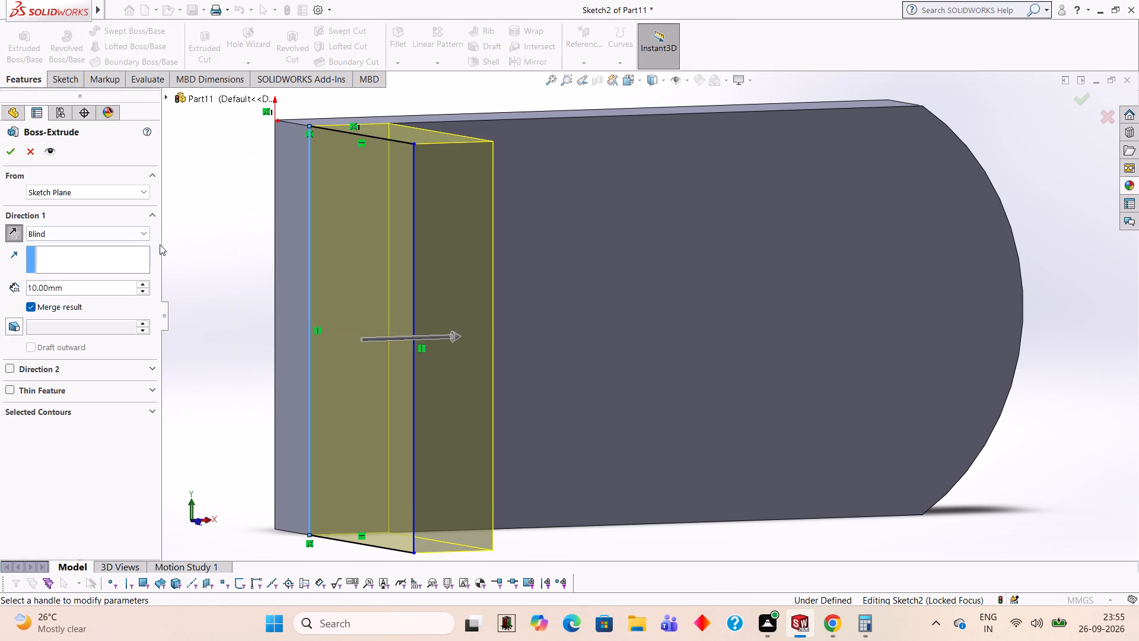
{"action": "left_click", "coordinate": [84, 291]}
{"action": "key", "text": "BackSpace"}
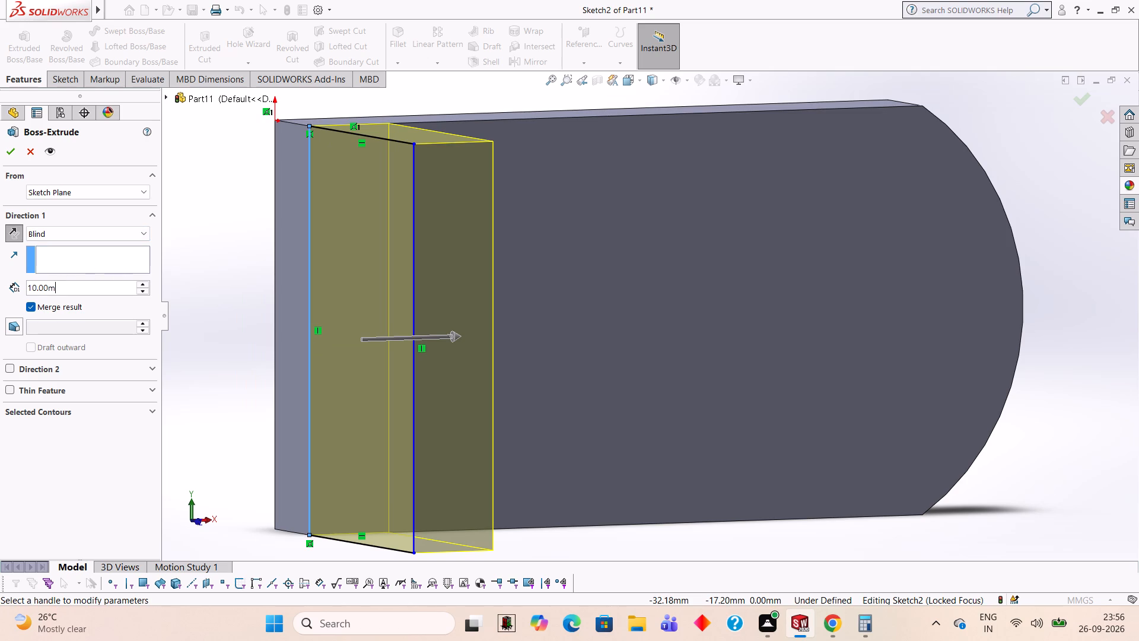
{"action": "key", "text": "BackSpace"}
{"action": "key", "text": "BackSpace"}
{"action": "key", "text": "BackSpace"}
{"action": "key", "text": "BackSpace"}
{"action": "key", "text": "BackSpace"}
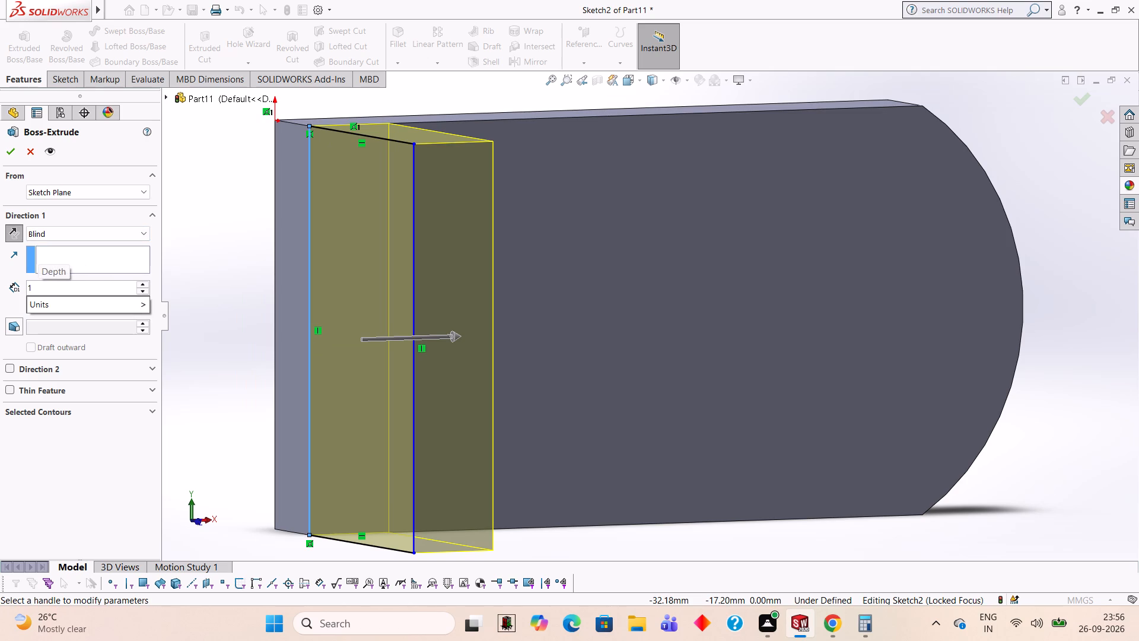
{"action": "key", "text": "5"}
{"action": "key", "text": "Return"}
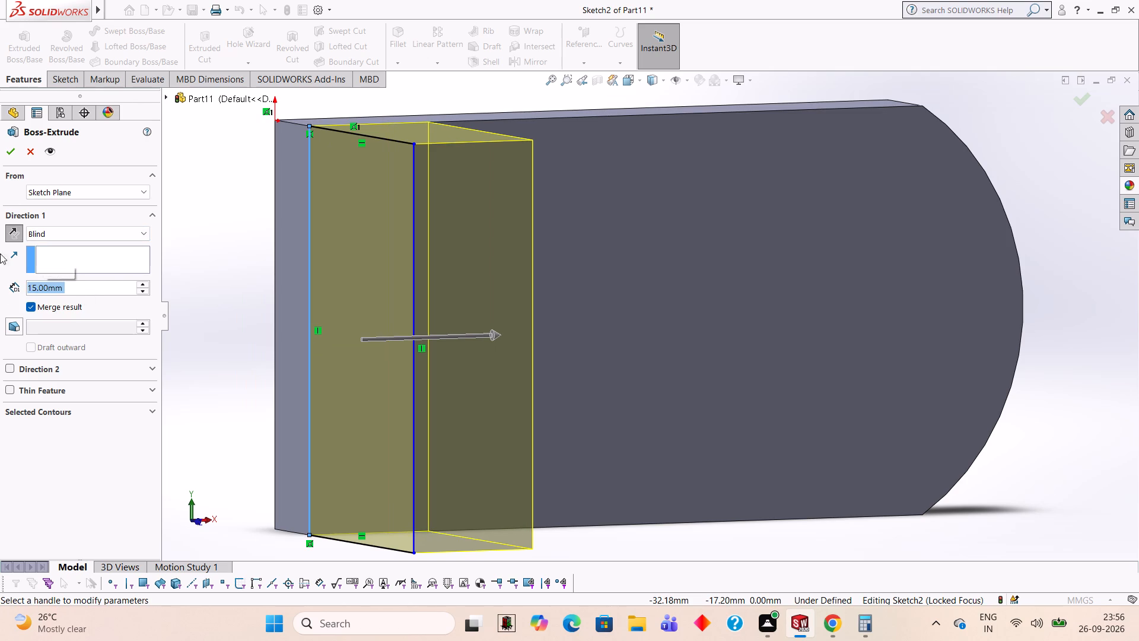
{"action": "left_click", "coordinate": [5, 157]}
{"action": "left_click", "coordinate": [172, 222]}
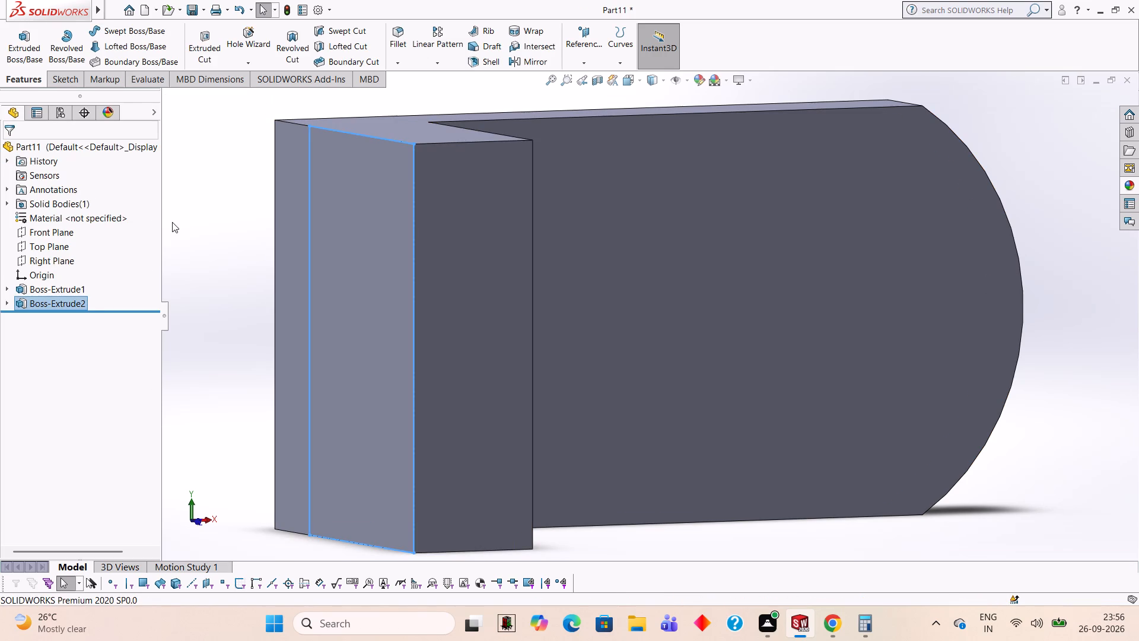
On the projecting block's front face, sketch a closed rectangle about 62.29 by 47.37 mm from the block's inner edge to the plate's arc endpoints.
{"action": "middle_click_drag", "start_coordinate": [408, 210], "coordinate": [376, 219]}
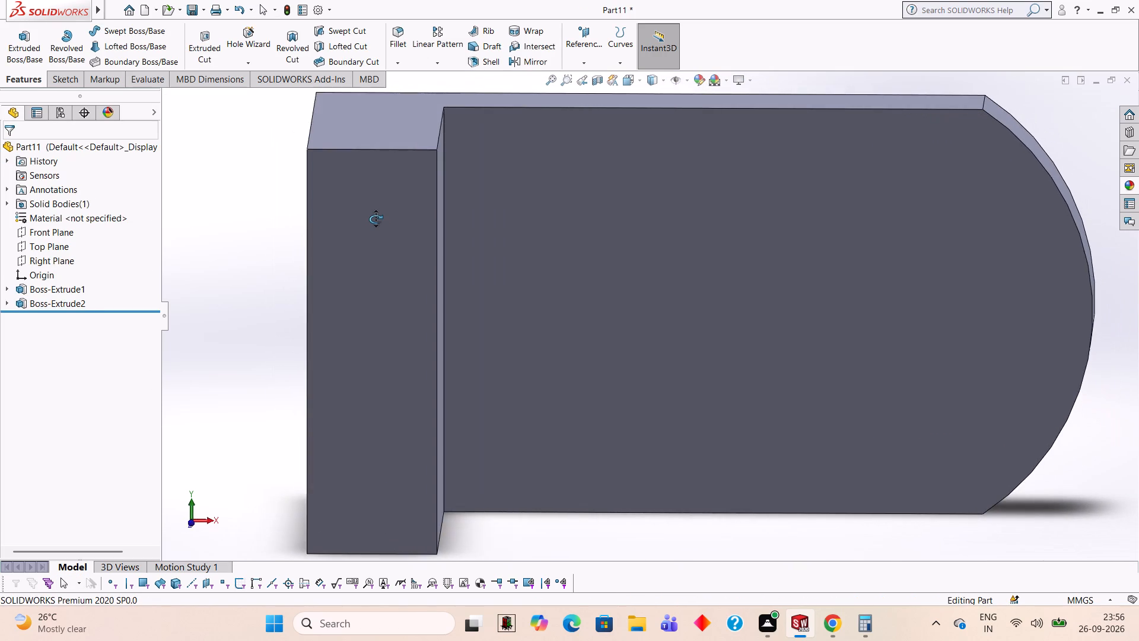
{"action": "middle_click_drag", "start_coordinate": [376, 219], "coordinate": [376, 182]}
{"action": "middle_click_drag", "start_coordinate": [364, 189], "coordinate": [423, 230]}
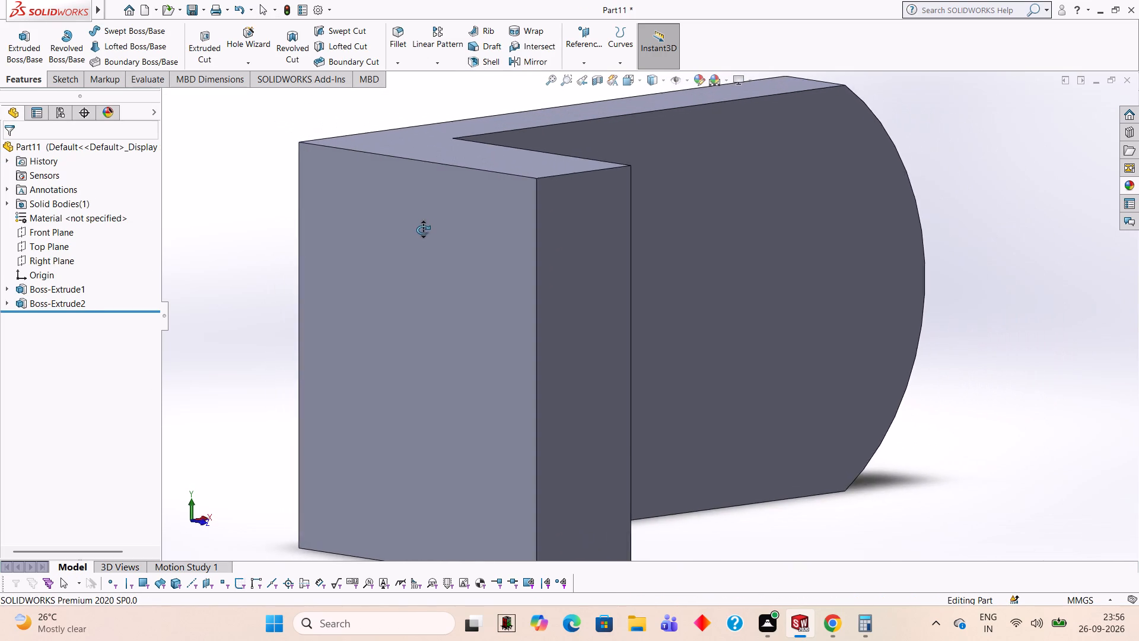
{"action": "middle_click_drag", "start_coordinate": [423, 230], "coordinate": [439, 218]}
{"action": "middle_click_drag", "start_coordinate": [459, 214], "coordinate": [454, 211]}
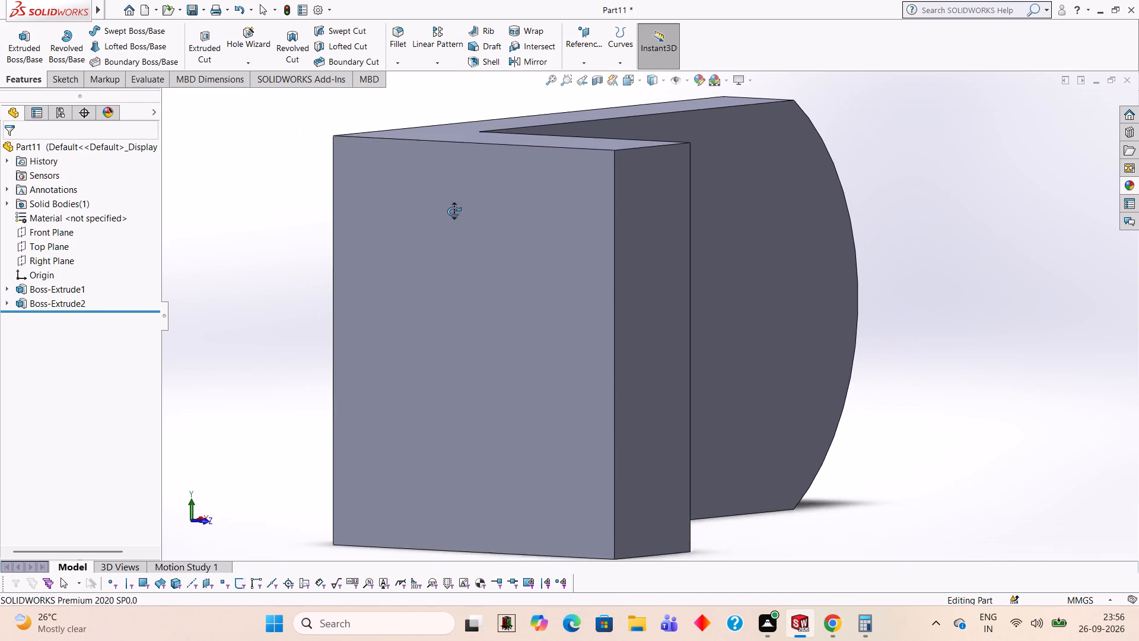
{"action": "middle_click_drag", "start_coordinate": [454, 211], "coordinate": [398, 217]}
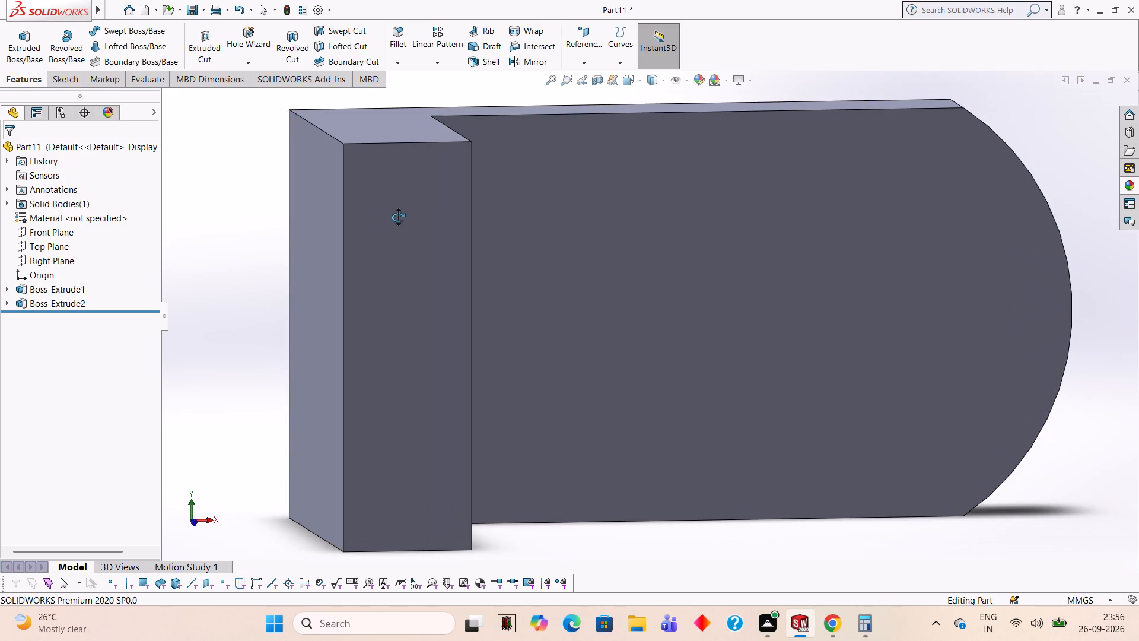
{"action": "middle_click_drag", "start_coordinate": [398, 217], "coordinate": [386, 195]}
{"action": "left_click", "coordinate": [378, 198]}
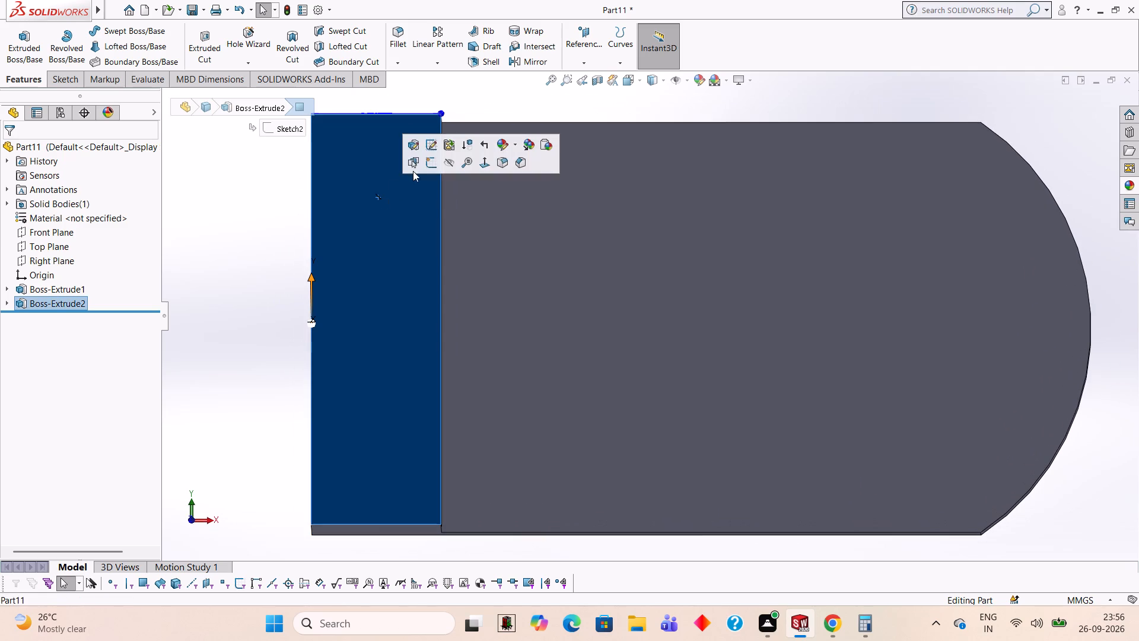
{"action": "left_click", "coordinate": [435, 165]}
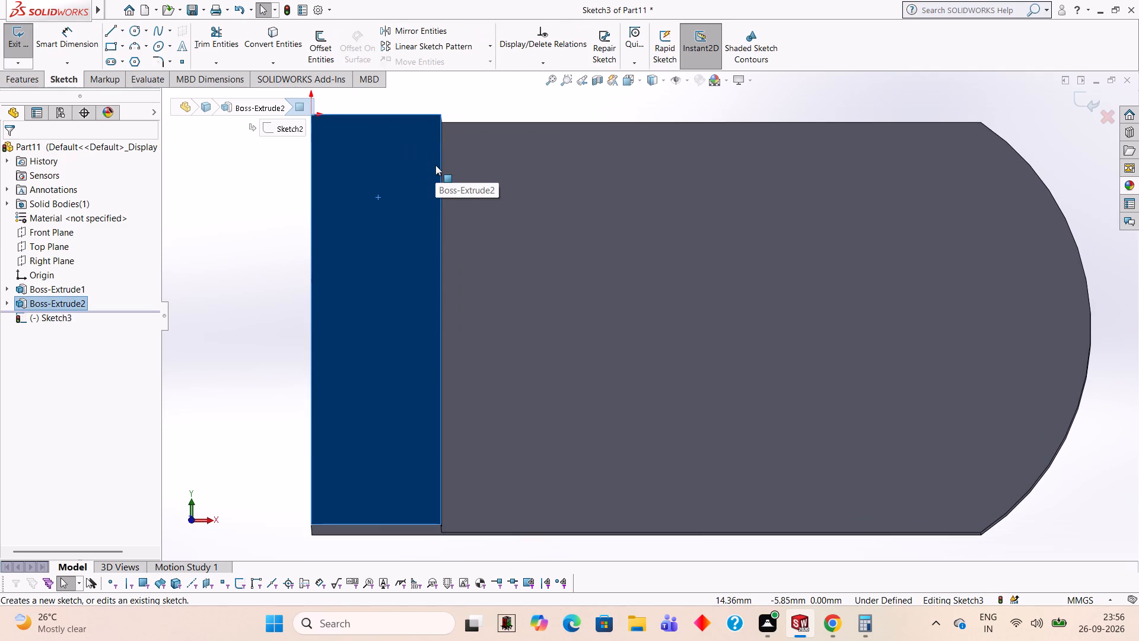
{"action": "key", "text": "ctrl+8"}
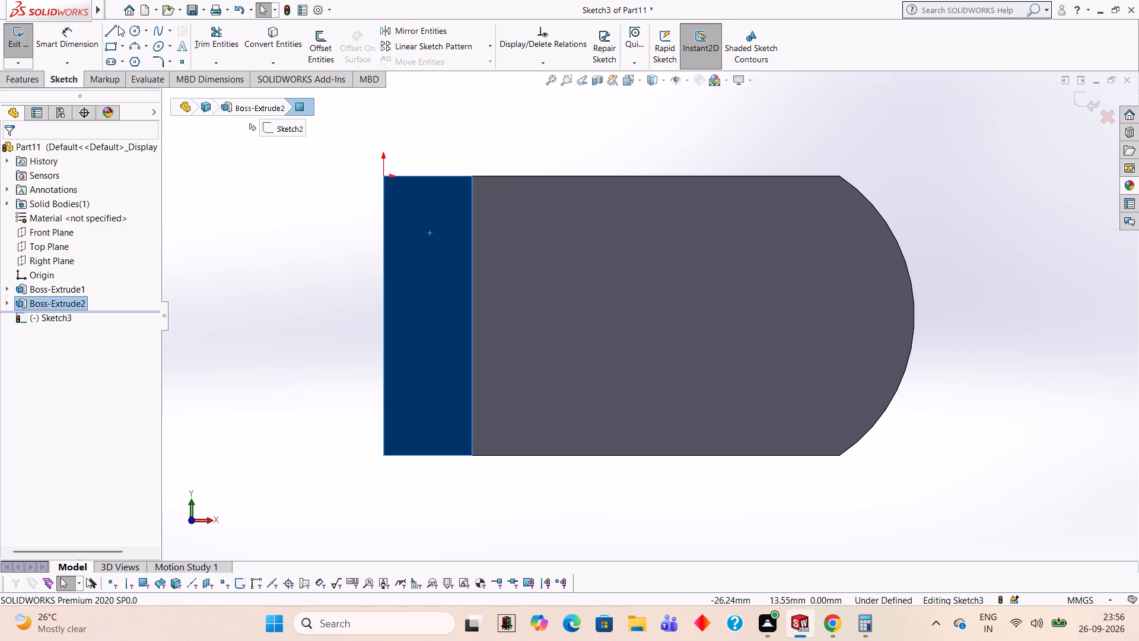
{"action": "left_click", "coordinate": [106, 26]}
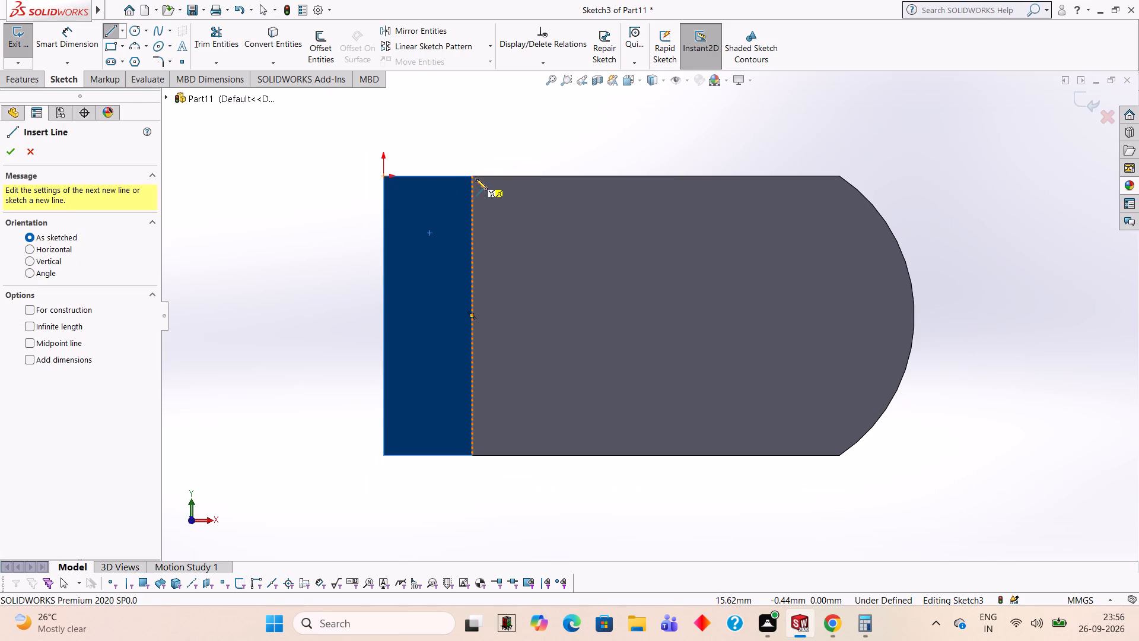
{"action": "left_click", "coordinate": [471, 177]}
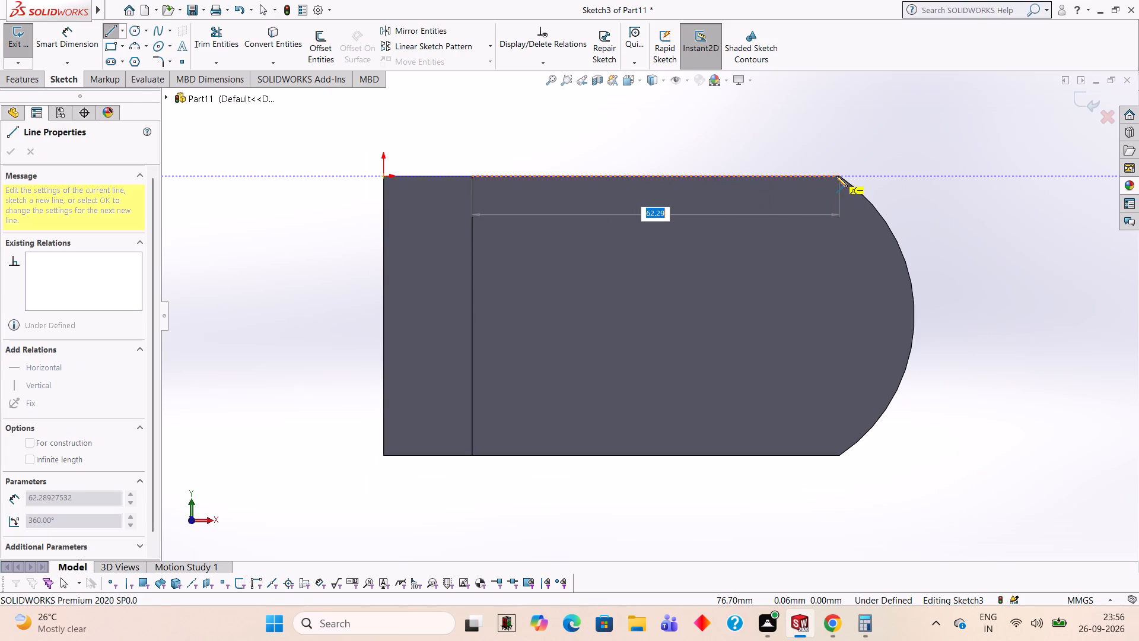
{"action": "left_click", "coordinate": [838, 175]}
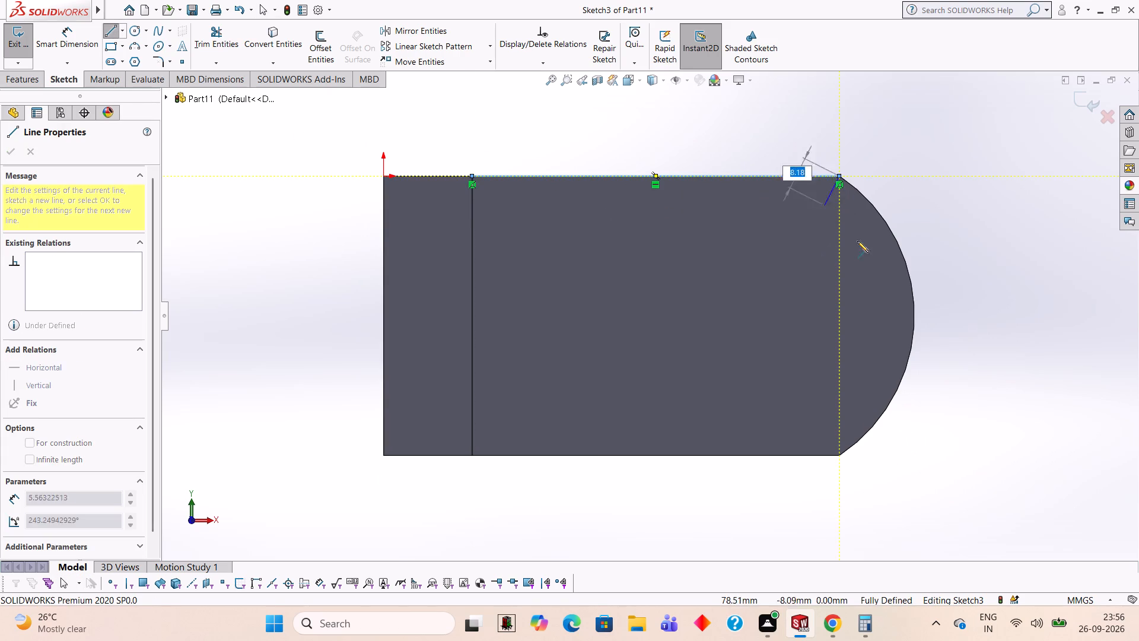
{"action": "left_click", "coordinate": [838, 454]}
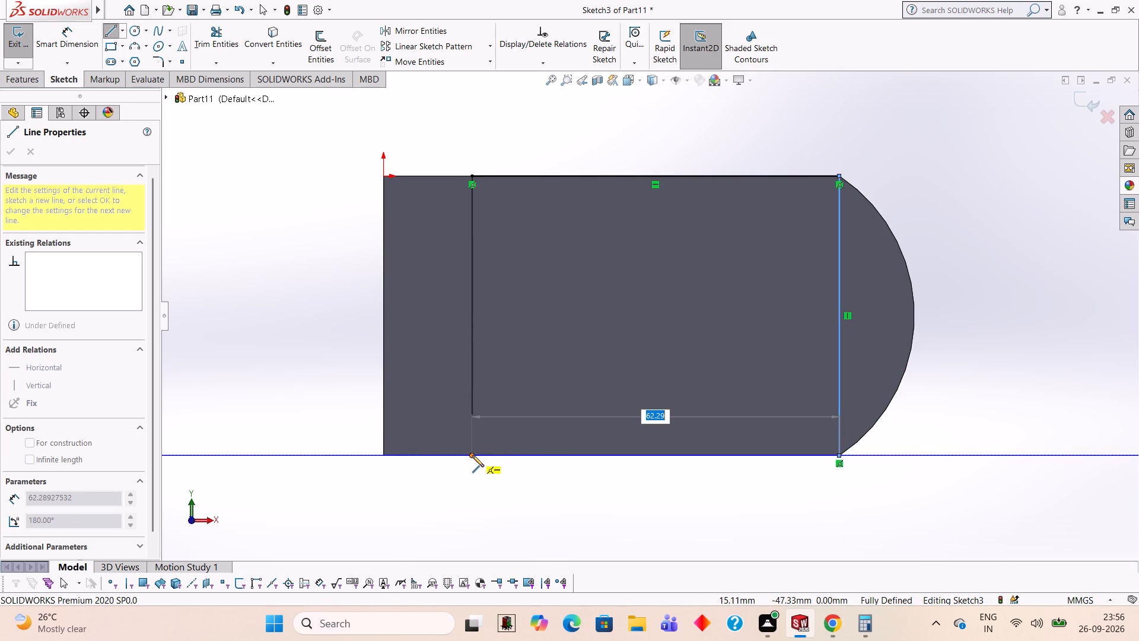
{"action": "left_click", "coordinate": [471, 455]}
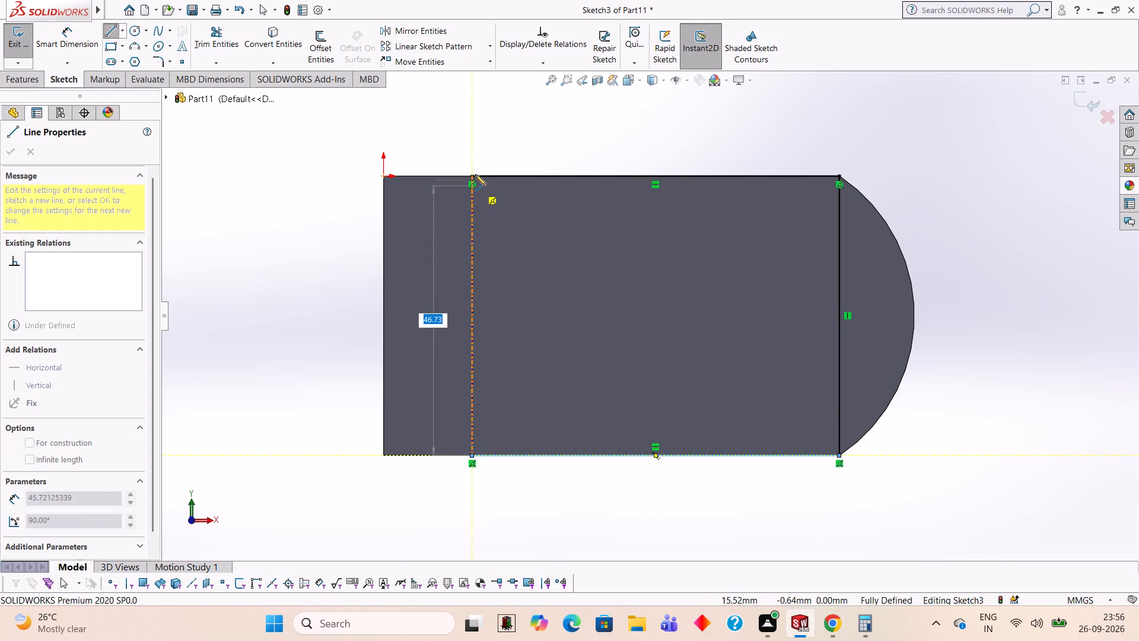
{"action": "left_click", "coordinate": [469, 174]}
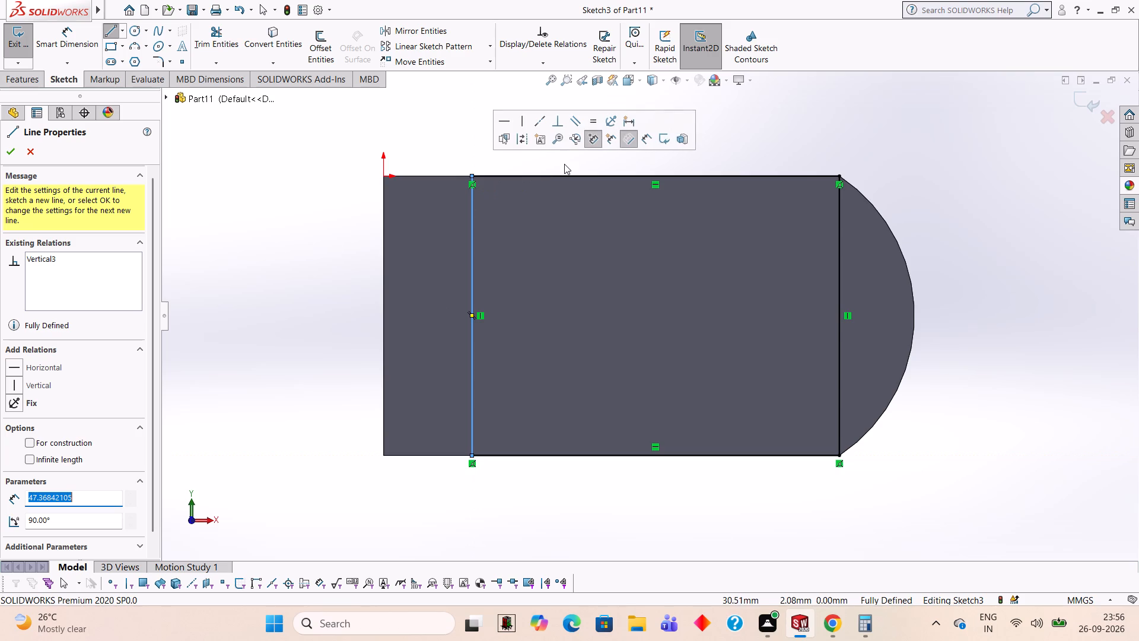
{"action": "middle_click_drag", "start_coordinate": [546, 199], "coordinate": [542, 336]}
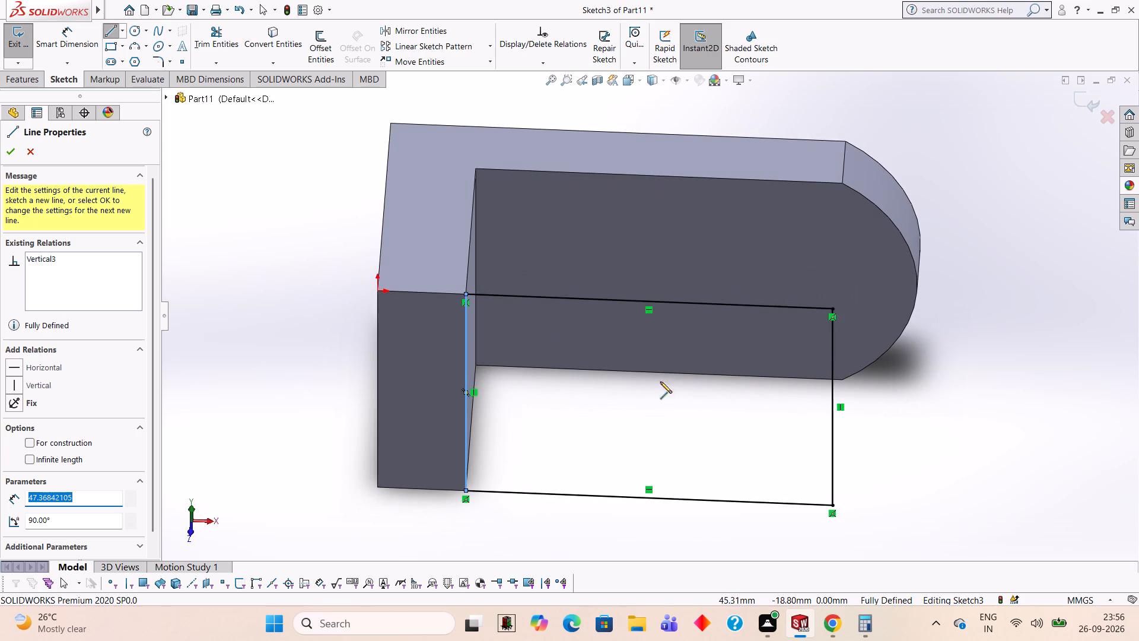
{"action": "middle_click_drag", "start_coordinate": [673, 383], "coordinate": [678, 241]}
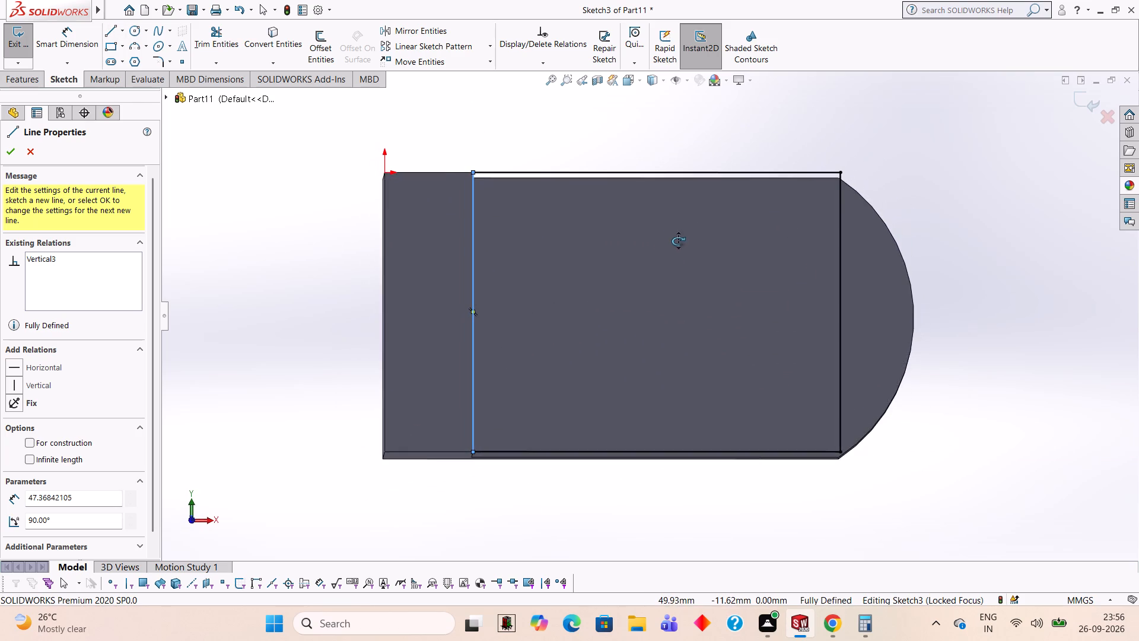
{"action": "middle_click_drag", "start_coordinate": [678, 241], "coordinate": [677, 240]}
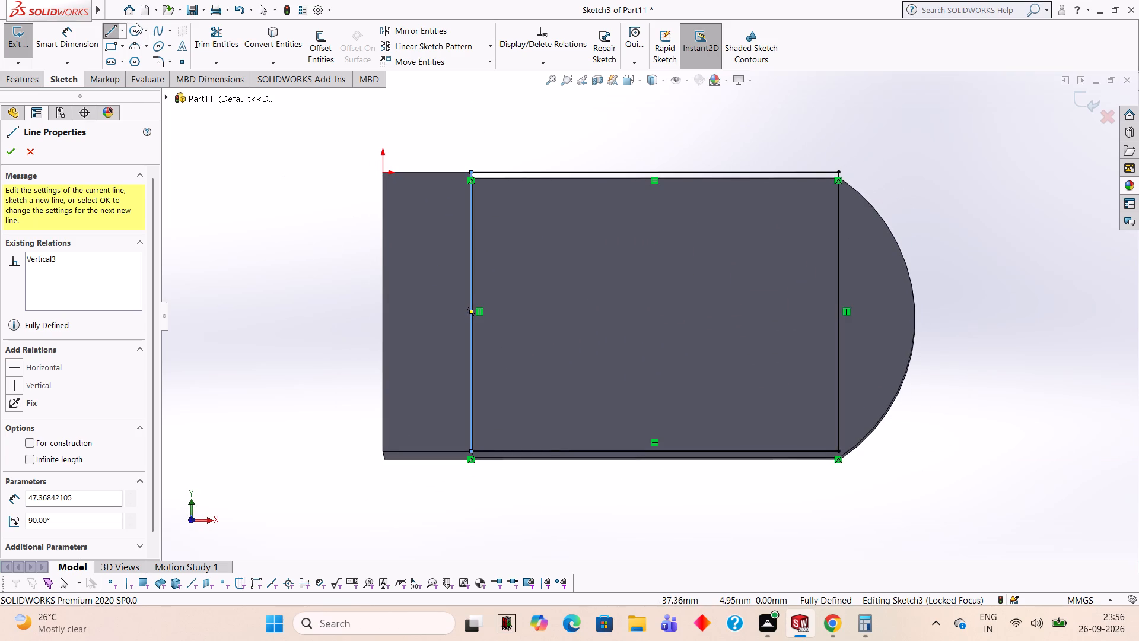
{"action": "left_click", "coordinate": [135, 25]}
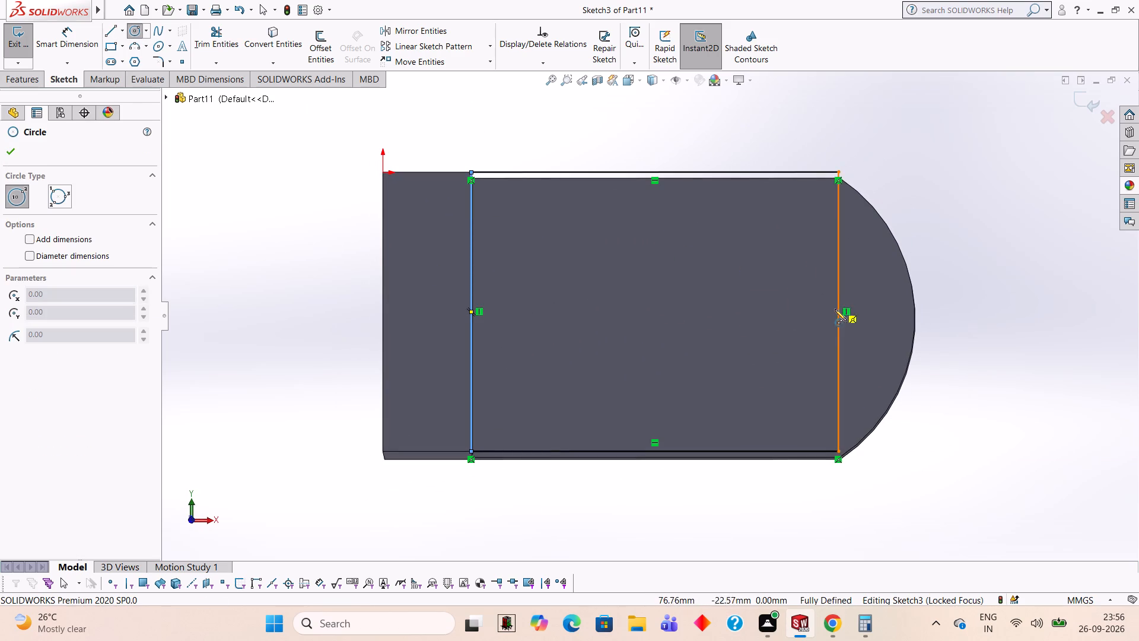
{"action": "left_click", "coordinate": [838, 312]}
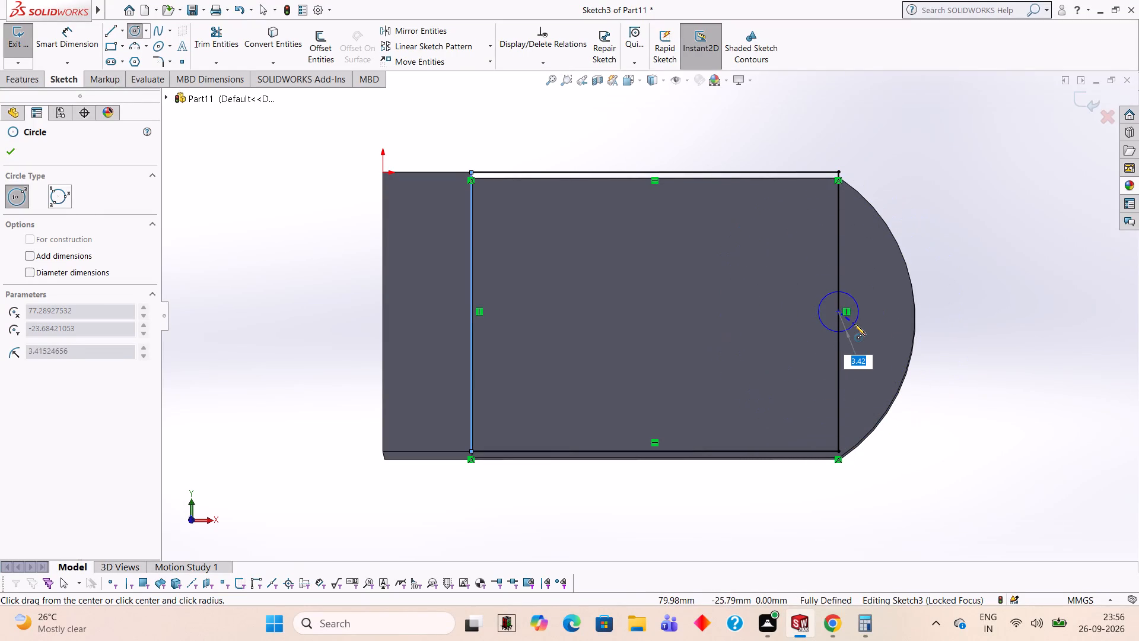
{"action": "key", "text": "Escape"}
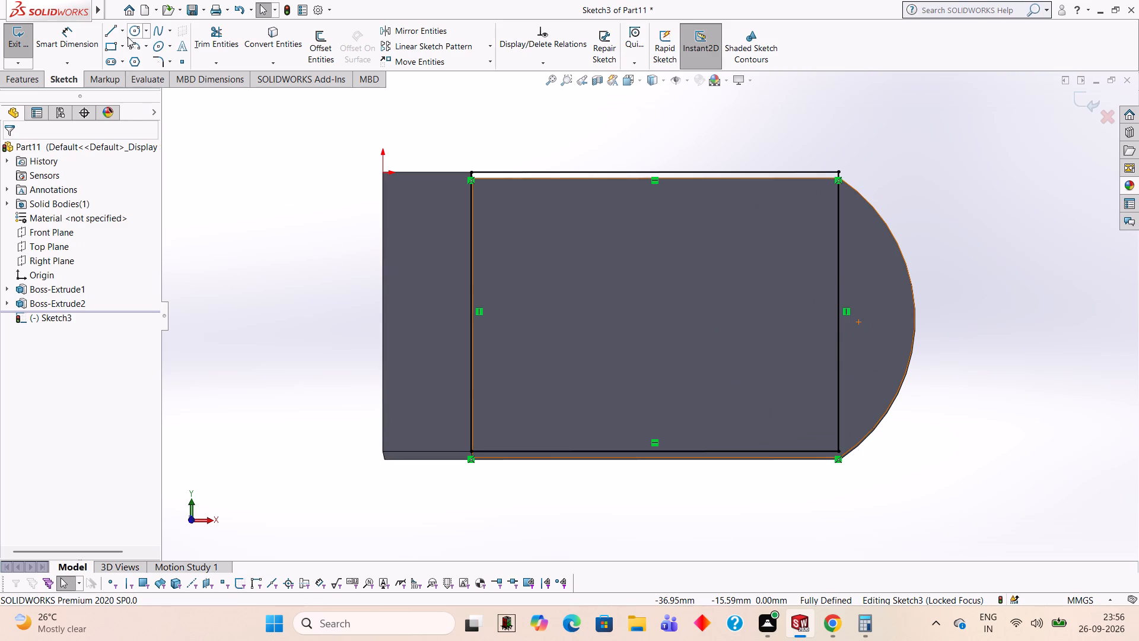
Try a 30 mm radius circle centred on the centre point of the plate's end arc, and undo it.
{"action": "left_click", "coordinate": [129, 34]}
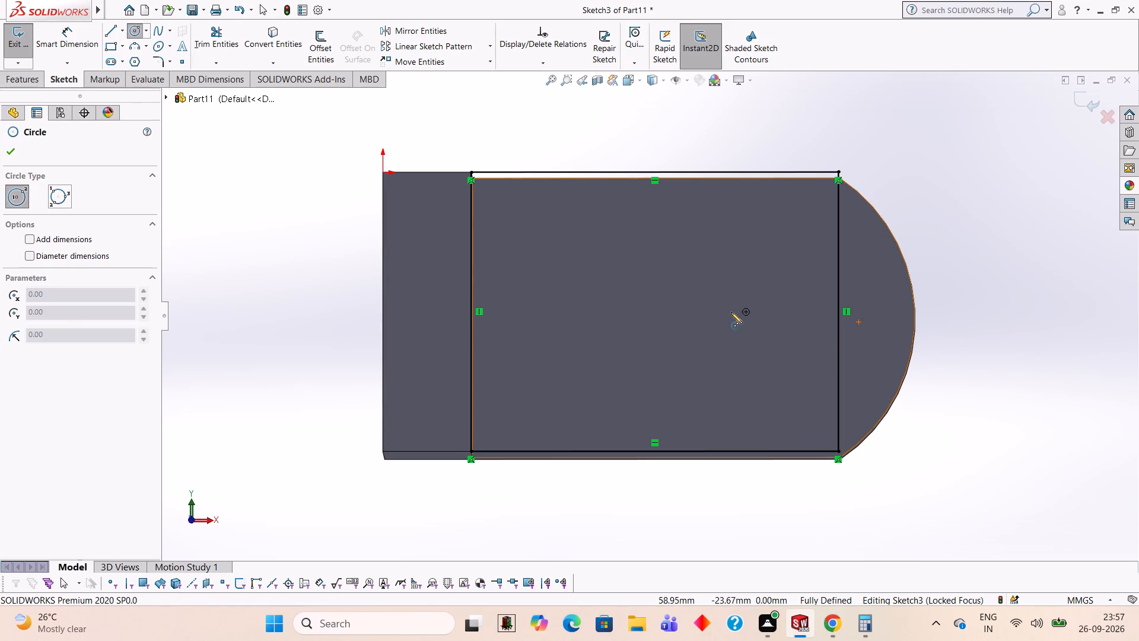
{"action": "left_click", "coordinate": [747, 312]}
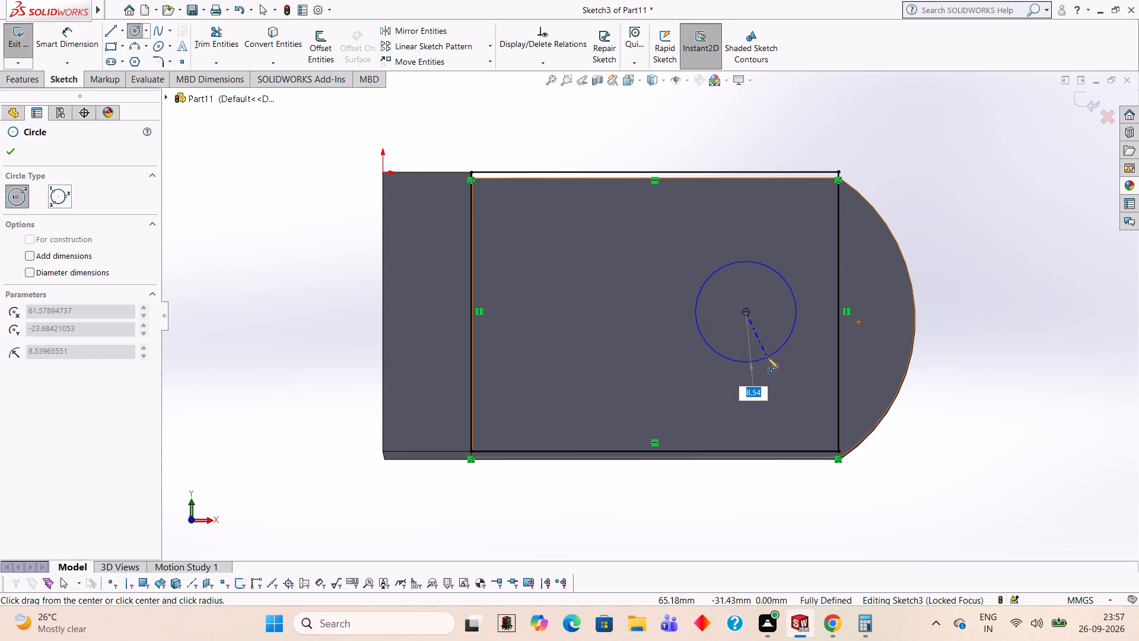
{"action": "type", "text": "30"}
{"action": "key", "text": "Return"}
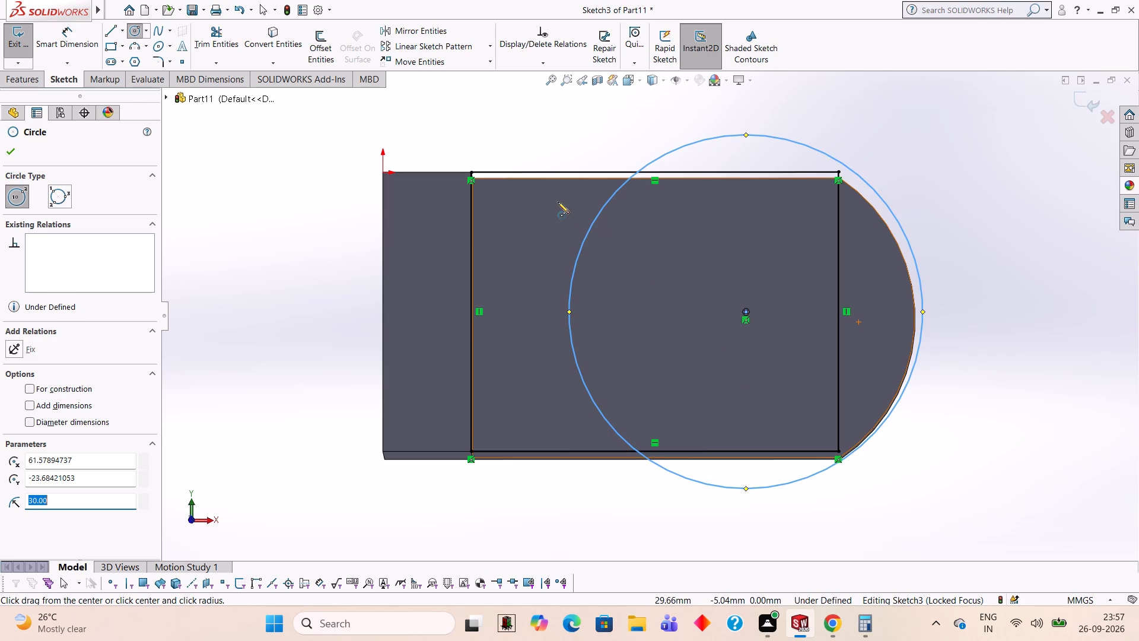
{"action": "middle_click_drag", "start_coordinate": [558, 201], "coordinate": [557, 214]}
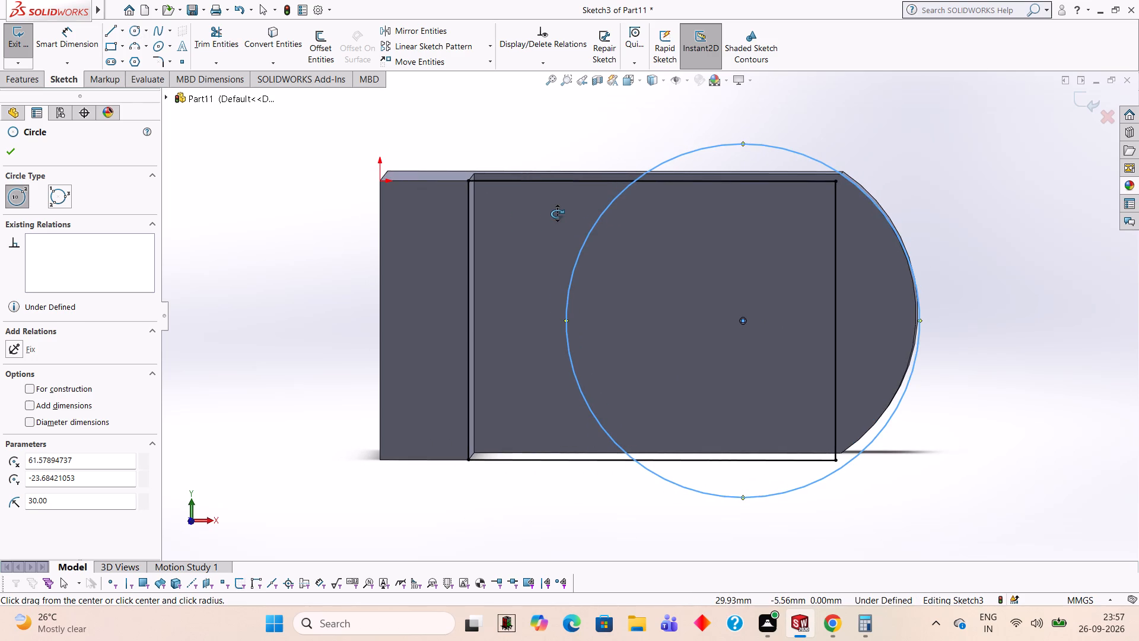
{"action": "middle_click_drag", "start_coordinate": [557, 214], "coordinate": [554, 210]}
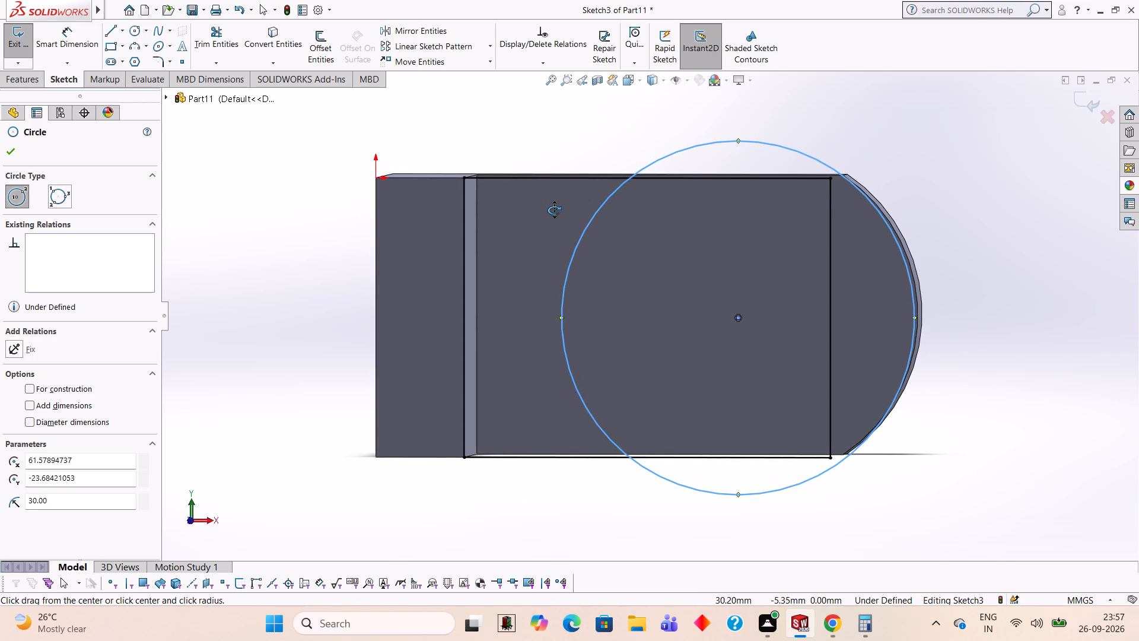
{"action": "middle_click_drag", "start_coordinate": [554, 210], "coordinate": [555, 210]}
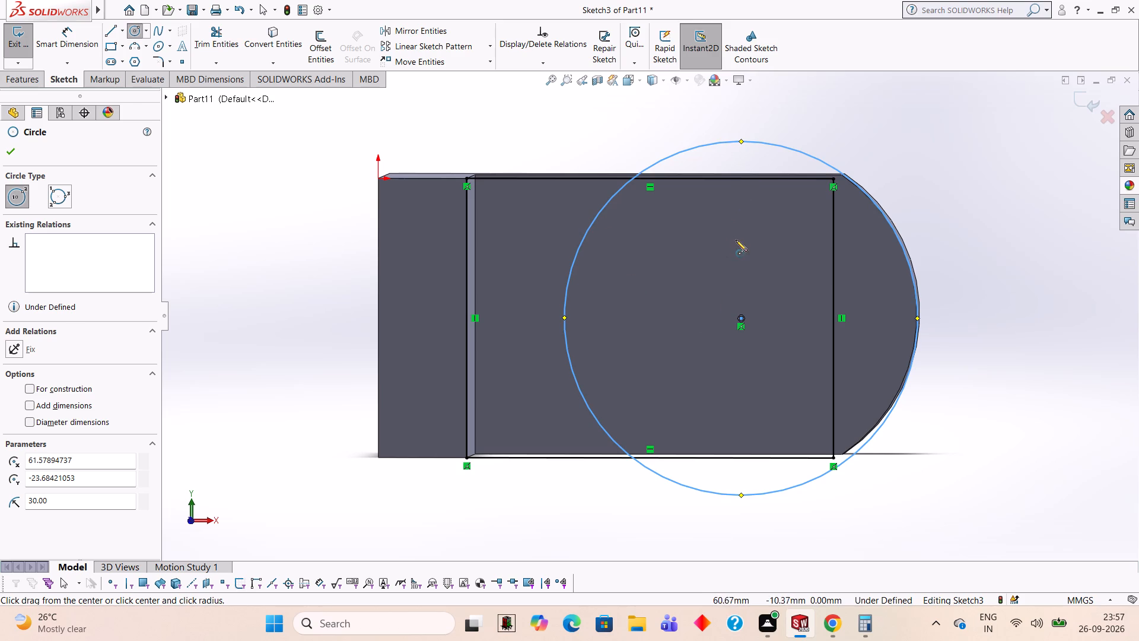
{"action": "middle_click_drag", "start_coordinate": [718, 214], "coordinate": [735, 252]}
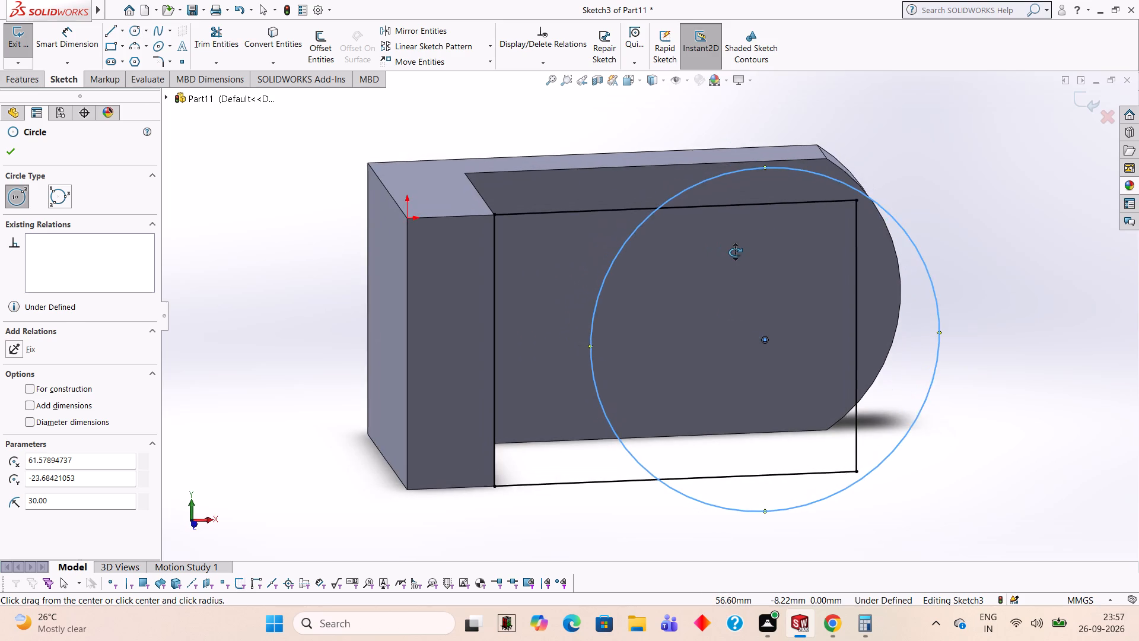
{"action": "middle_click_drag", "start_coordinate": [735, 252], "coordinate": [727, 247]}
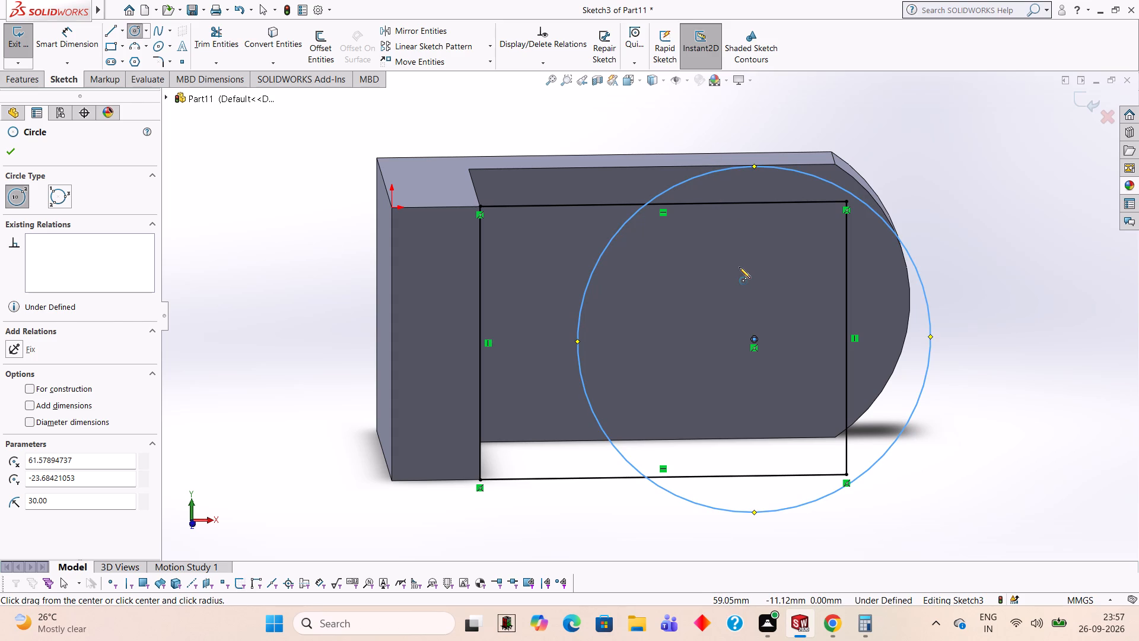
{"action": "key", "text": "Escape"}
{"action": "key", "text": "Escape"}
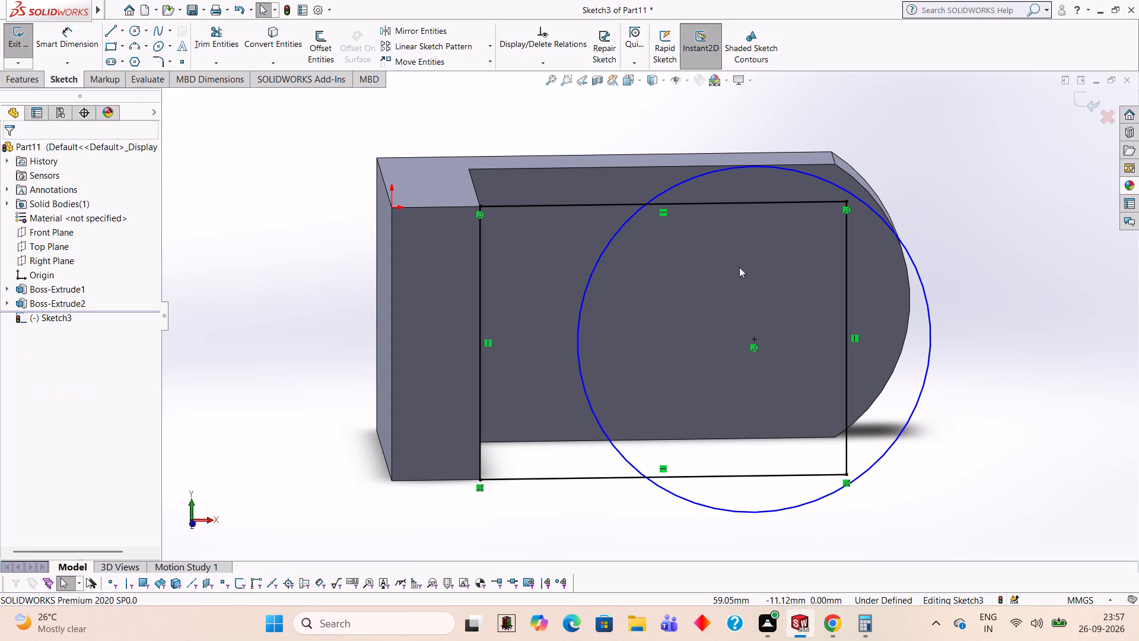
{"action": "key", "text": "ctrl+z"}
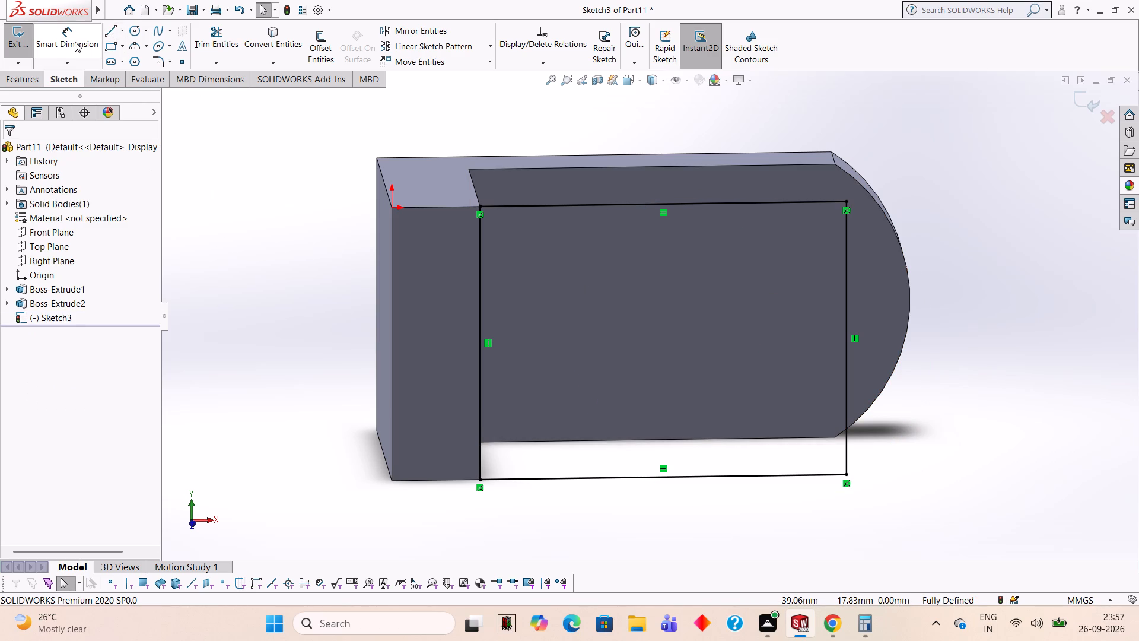
Extrude the front-face rectangle 10 mm in the reversed direction, back toward the arc-ended plate, merged with the body.
{"action": "left_click", "coordinate": [33, 77]}
{"action": "left_click", "coordinate": [33, 54]}
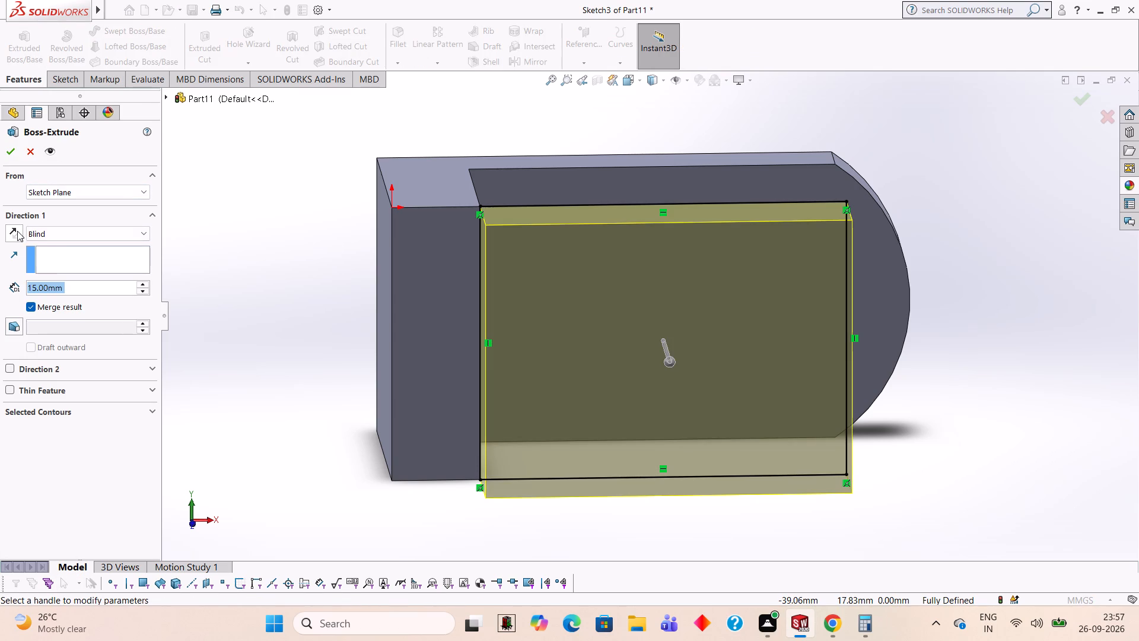
{"action": "left_click", "coordinate": [17, 231]}
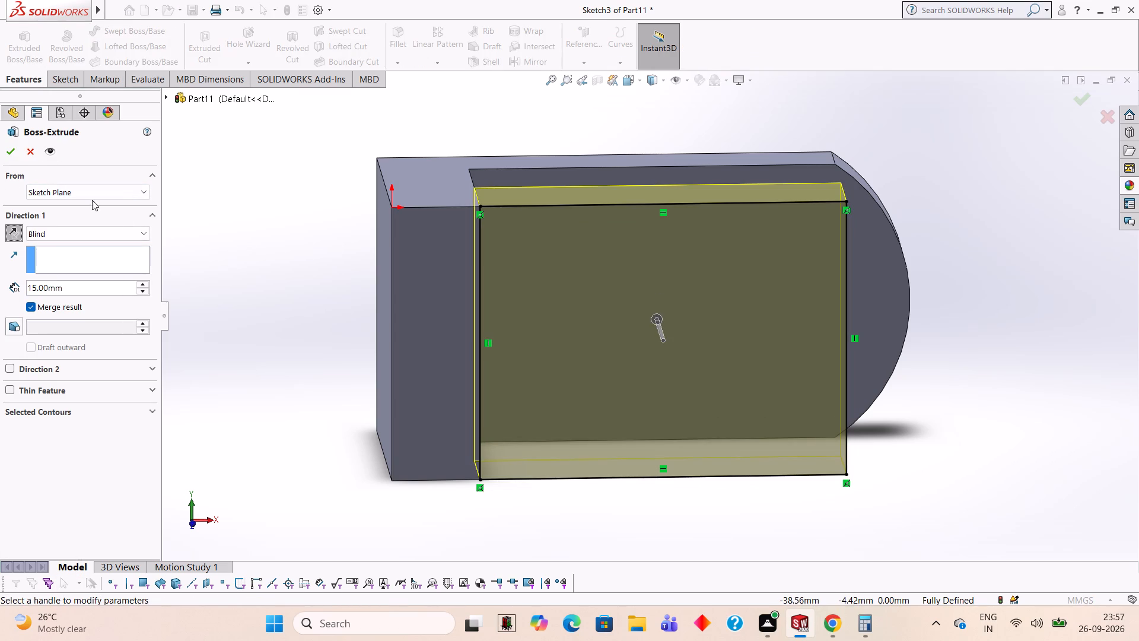
{"action": "left_click", "coordinate": [81, 285]}
{"action": "key", "text": "BackSpace"}
{"action": "key", "text": "BackSpace"}
{"action": "key", "text": "BackSpace"}
{"action": "key", "text": "BackSpace"}
{"action": "key", "text": "BackSpace"}
{"action": "key", "text": "BackSpace"}
{"action": "key", "text": "BackSpace"}
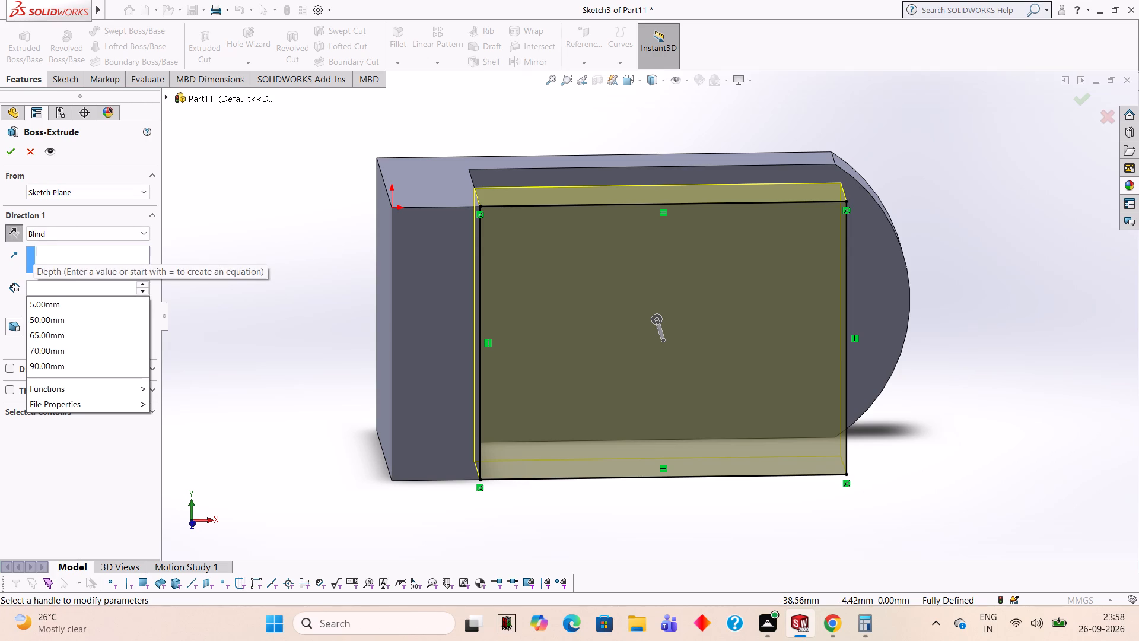
{"action": "type", "text": "10"}
{"action": "key", "text": "Return"}
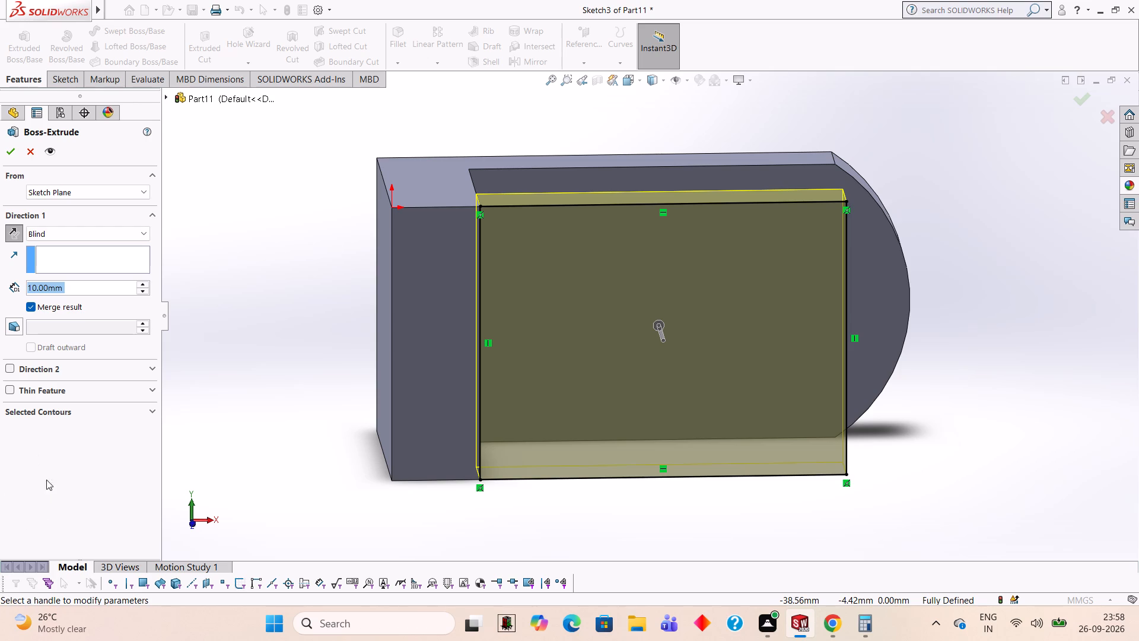
{"action": "middle_click_drag", "start_coordinate": [260, 213], "coordinate": [230, 316]}
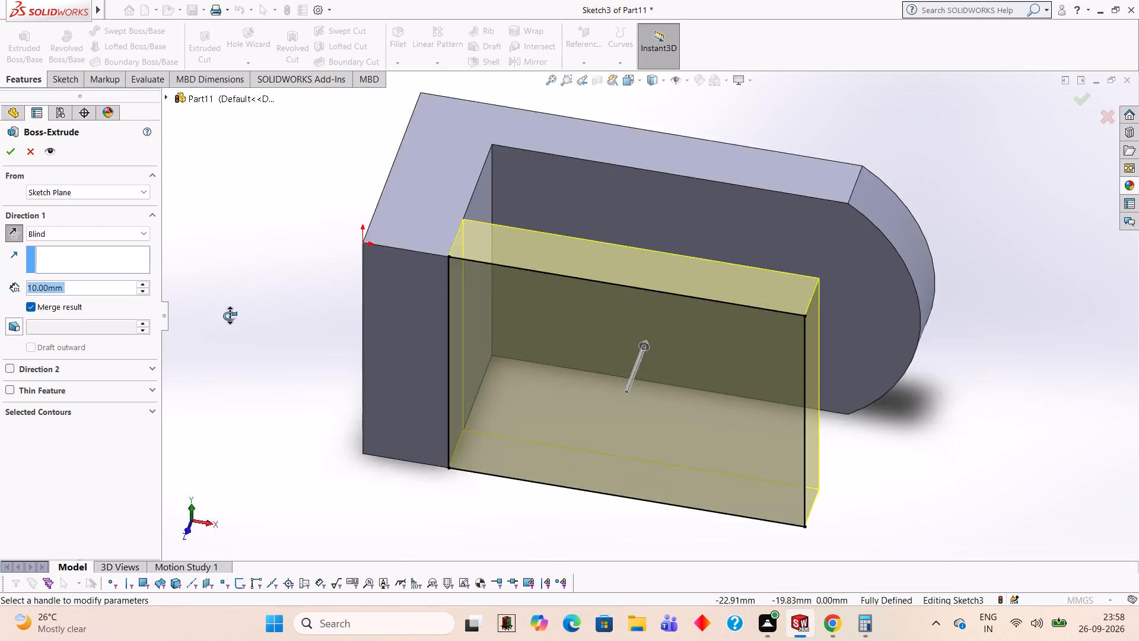
{"action": "middle_click_drag", "start_coordinate": [230, 316], "coordinate": [253, 401]}
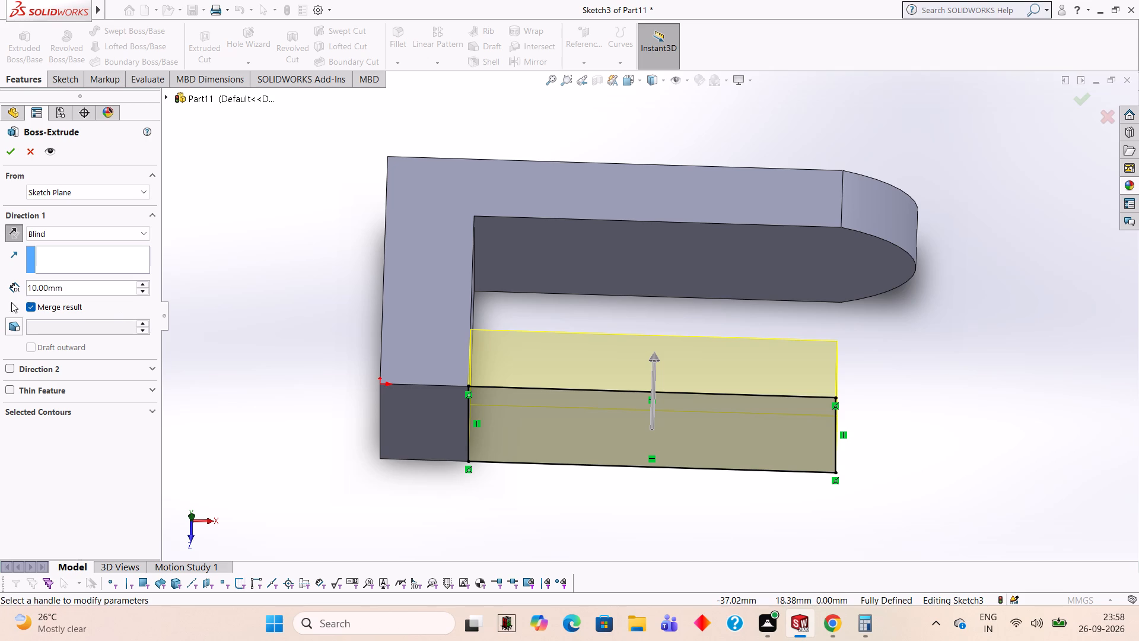
{"action": "left_click", "coordinate": [15, 157]}
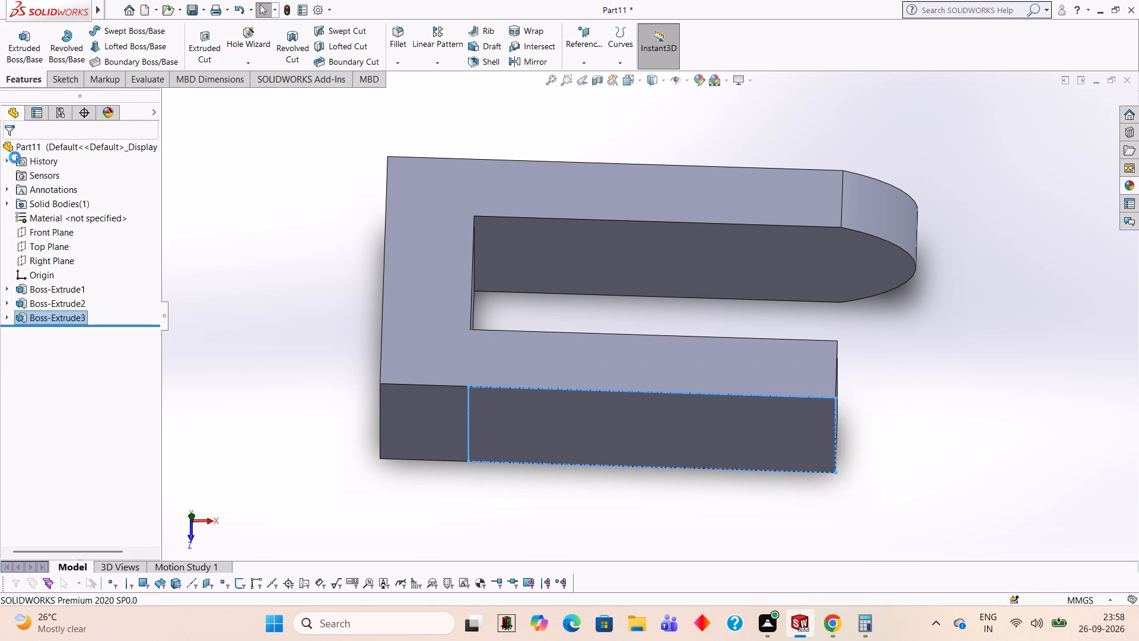
{"action": "left_click", "coordinate": [290, 259]}
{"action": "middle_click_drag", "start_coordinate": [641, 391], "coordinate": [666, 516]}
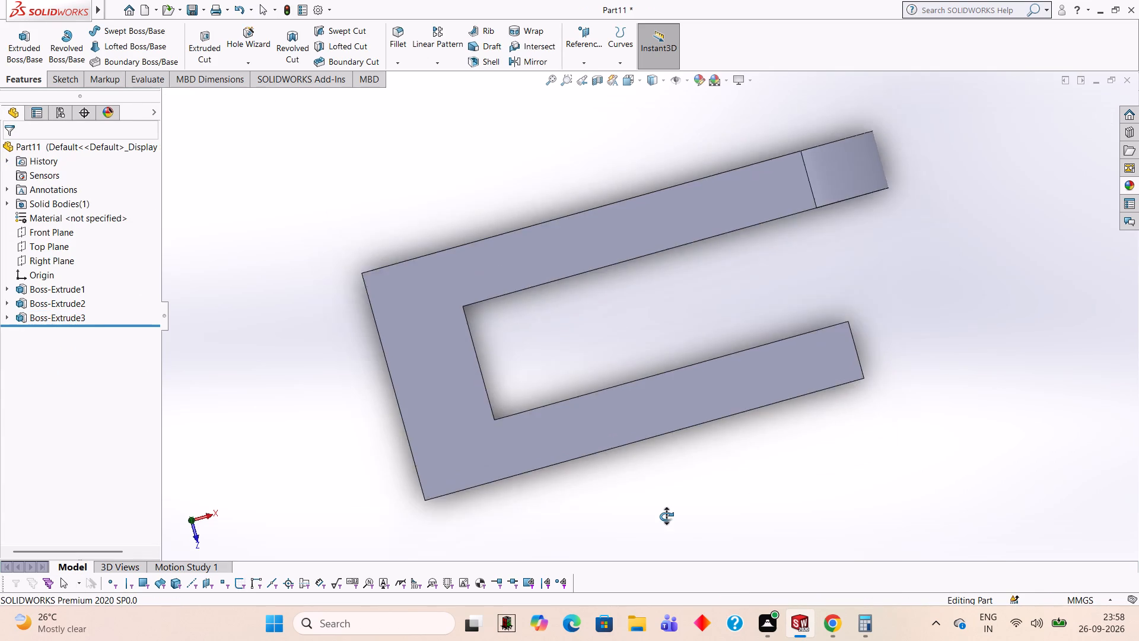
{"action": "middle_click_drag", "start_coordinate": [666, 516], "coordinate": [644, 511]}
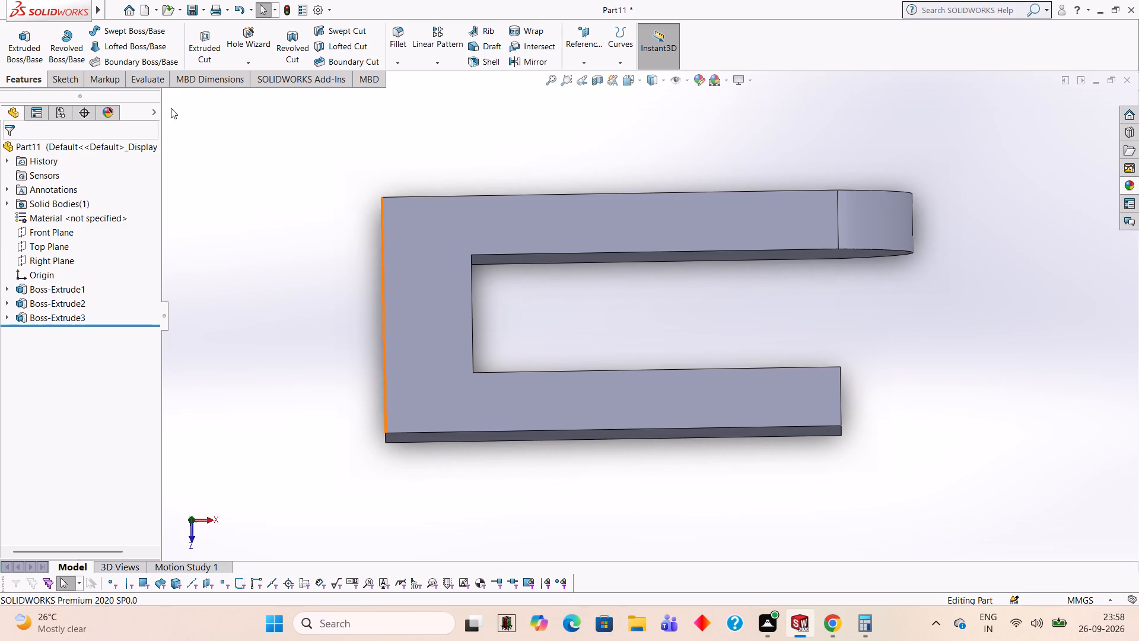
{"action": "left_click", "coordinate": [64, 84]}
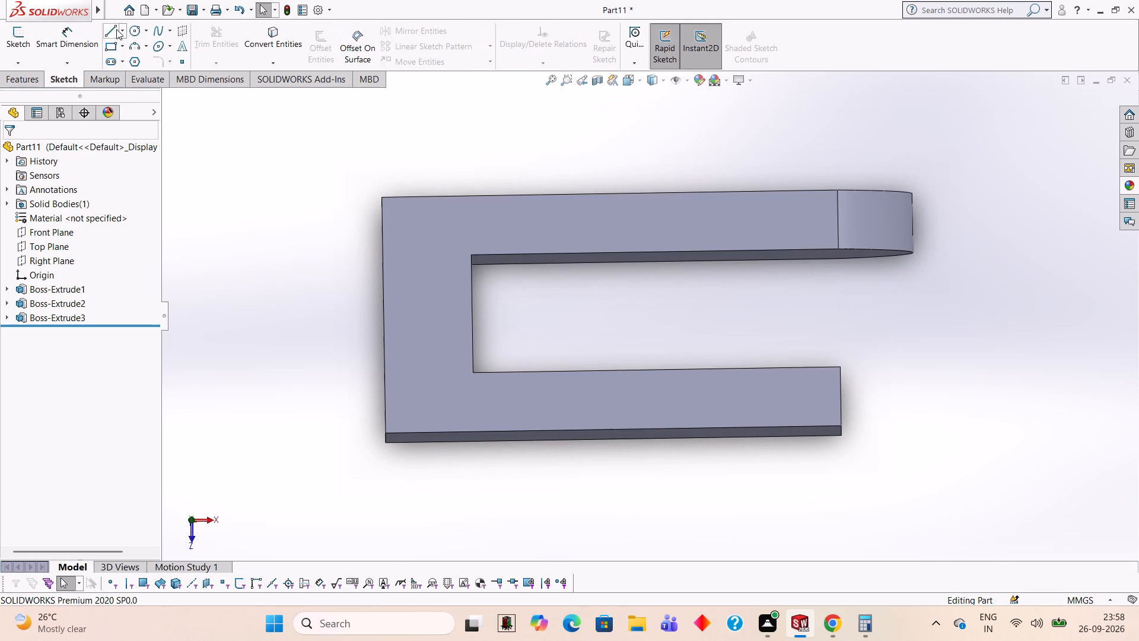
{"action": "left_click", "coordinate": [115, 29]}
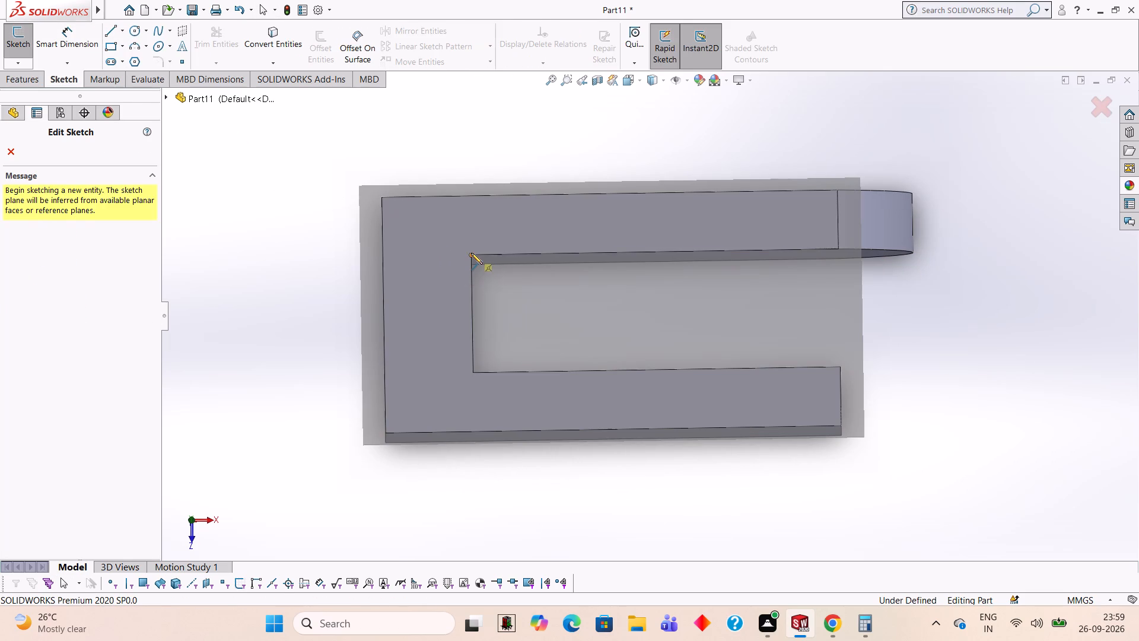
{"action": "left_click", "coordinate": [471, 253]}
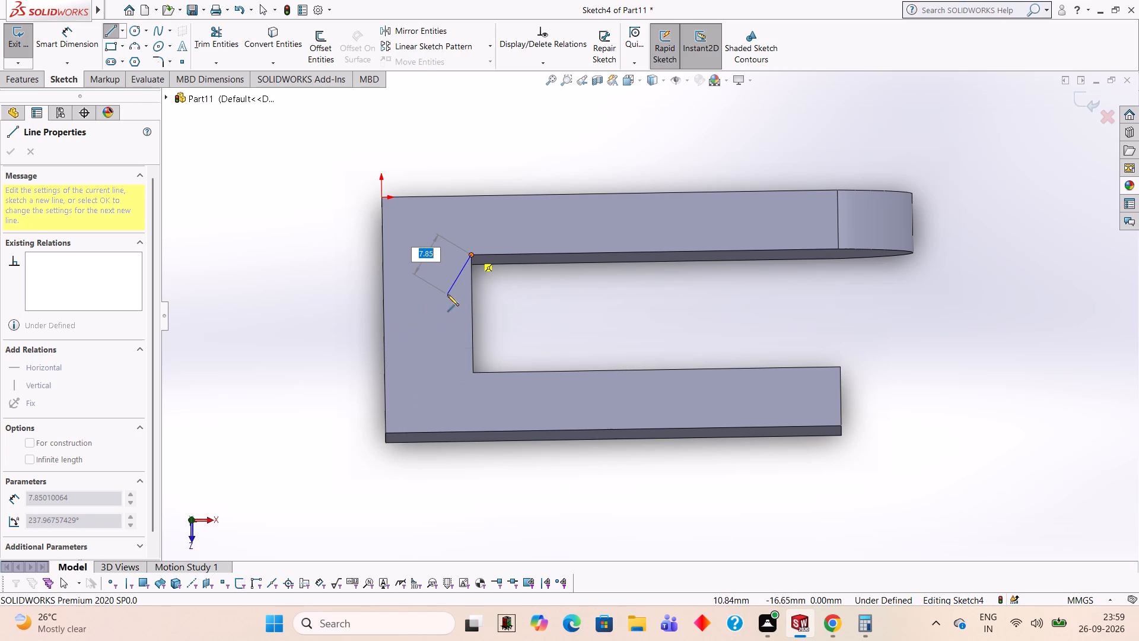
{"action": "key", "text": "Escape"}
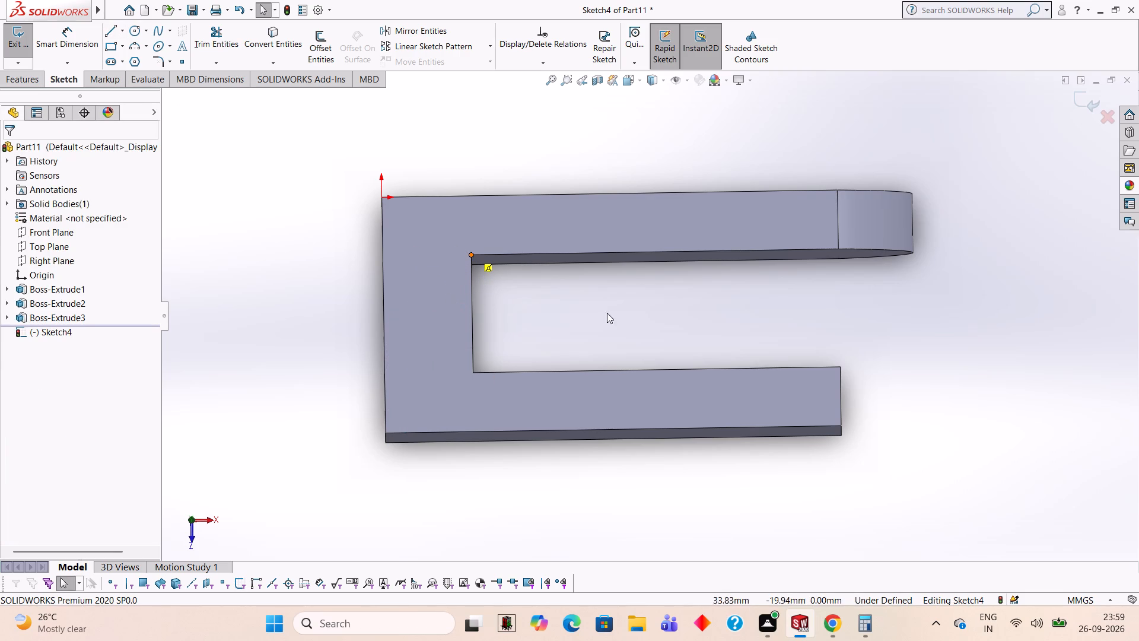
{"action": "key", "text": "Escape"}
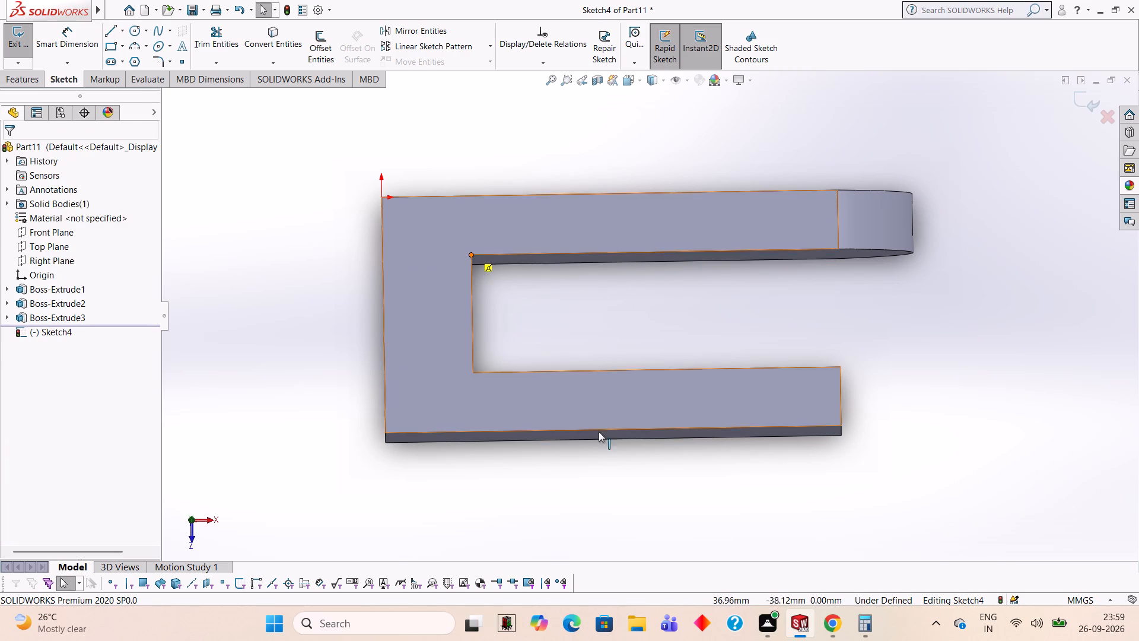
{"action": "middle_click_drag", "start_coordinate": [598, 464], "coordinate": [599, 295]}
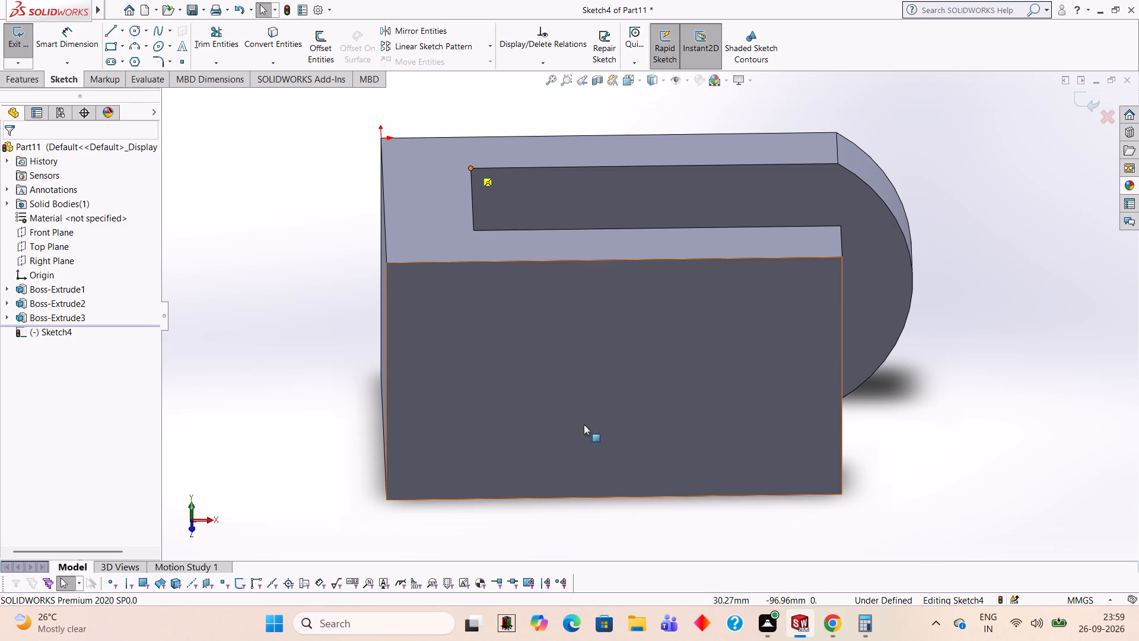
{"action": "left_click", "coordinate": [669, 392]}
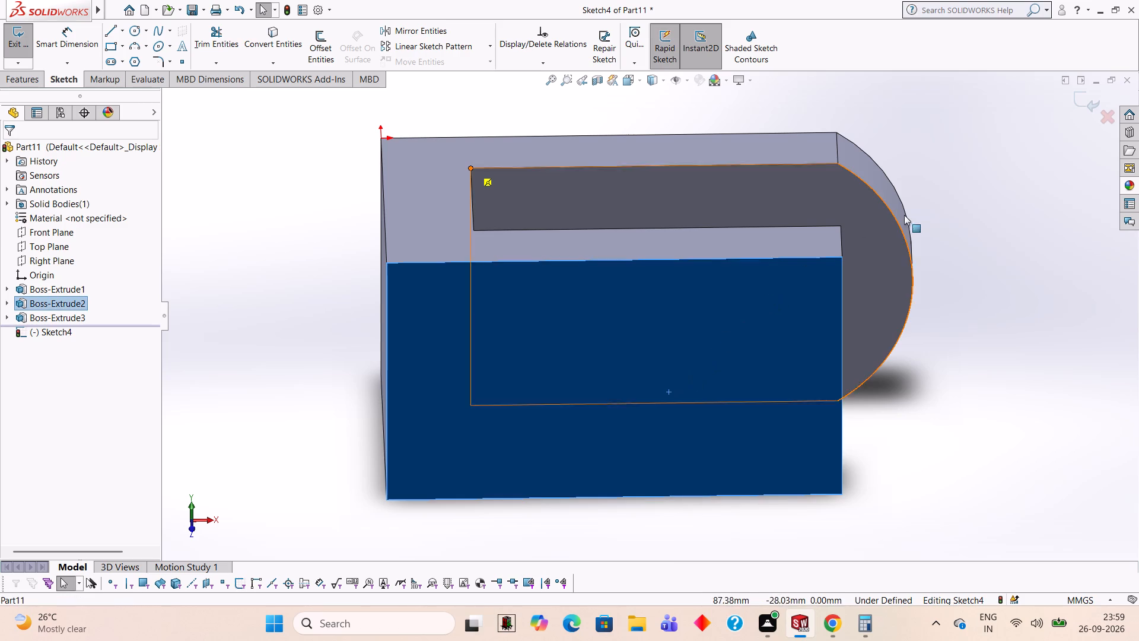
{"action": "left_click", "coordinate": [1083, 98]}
Open a sketch on the bracket's large rectangular front face and view it face-on.
{"action": "left_click", "coordinate": [656, 372]}
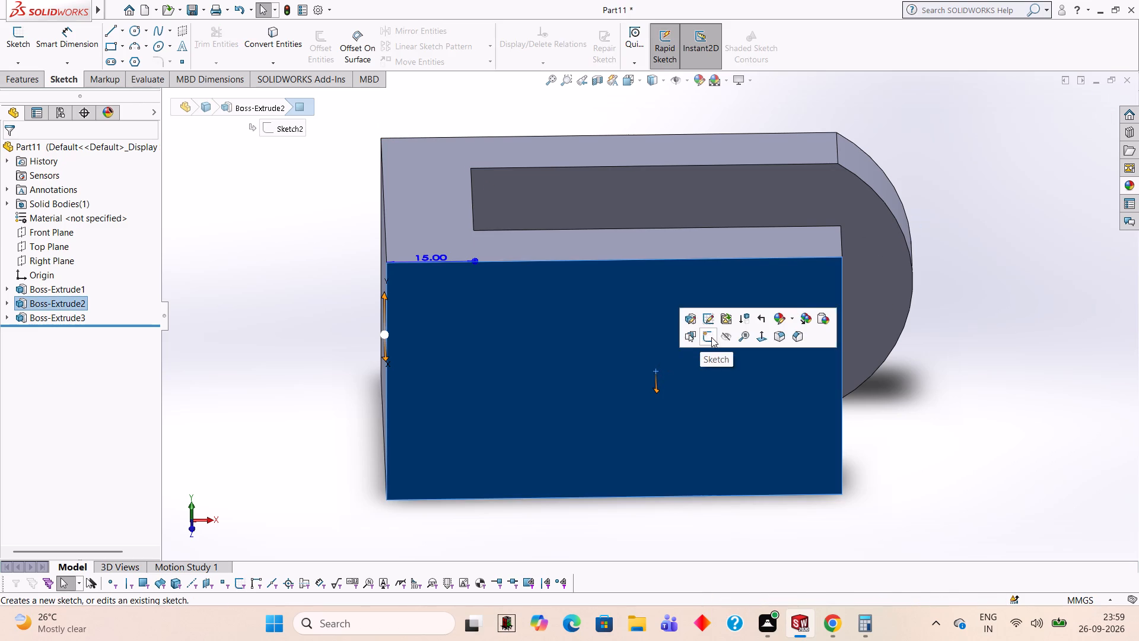
{"action": "left_click", "coordinate": [710, 336]}
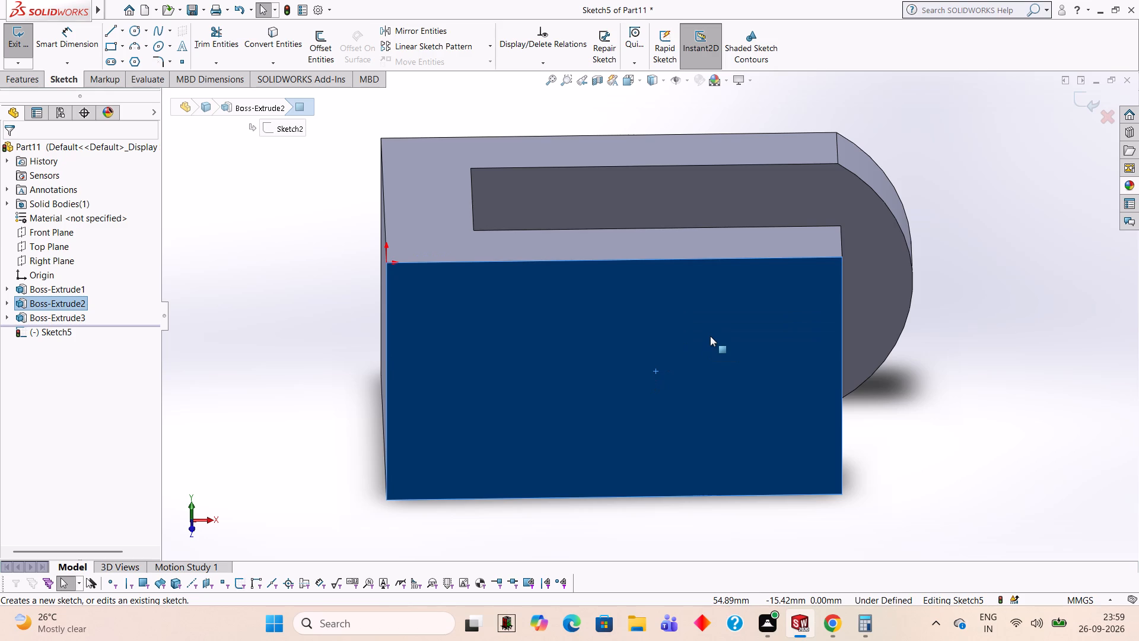
{"action": "key", "text": "ctrl+8"}
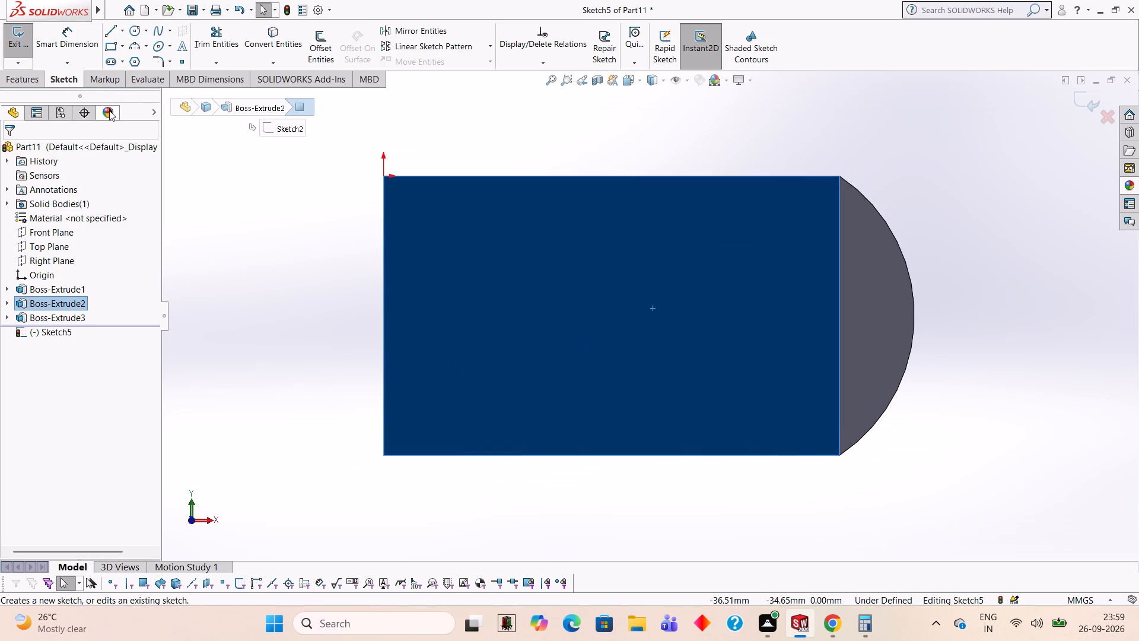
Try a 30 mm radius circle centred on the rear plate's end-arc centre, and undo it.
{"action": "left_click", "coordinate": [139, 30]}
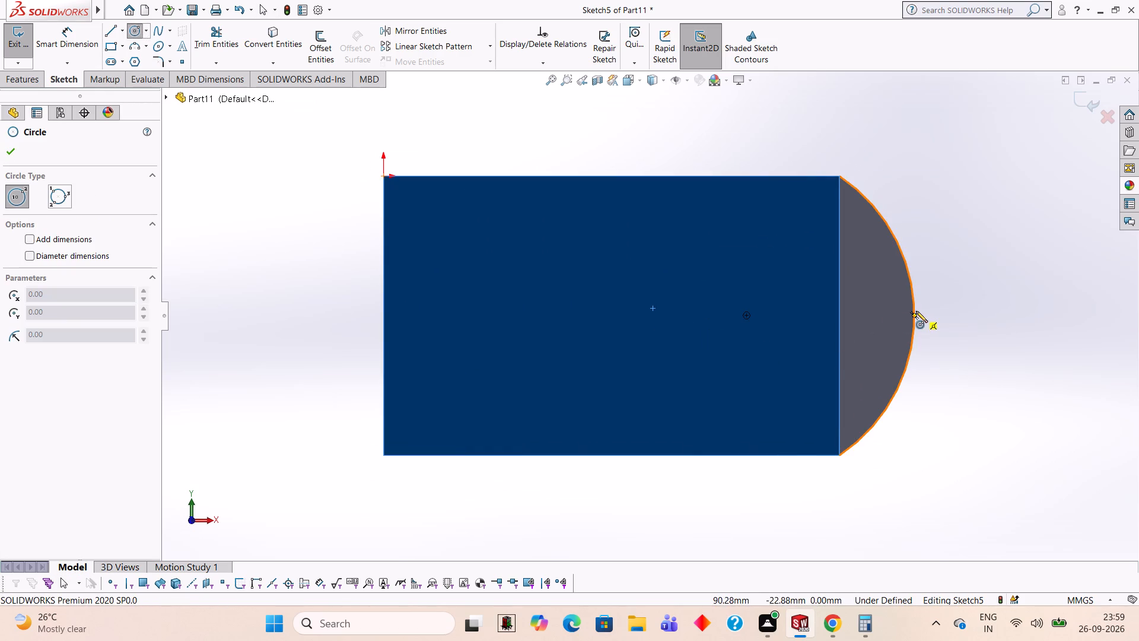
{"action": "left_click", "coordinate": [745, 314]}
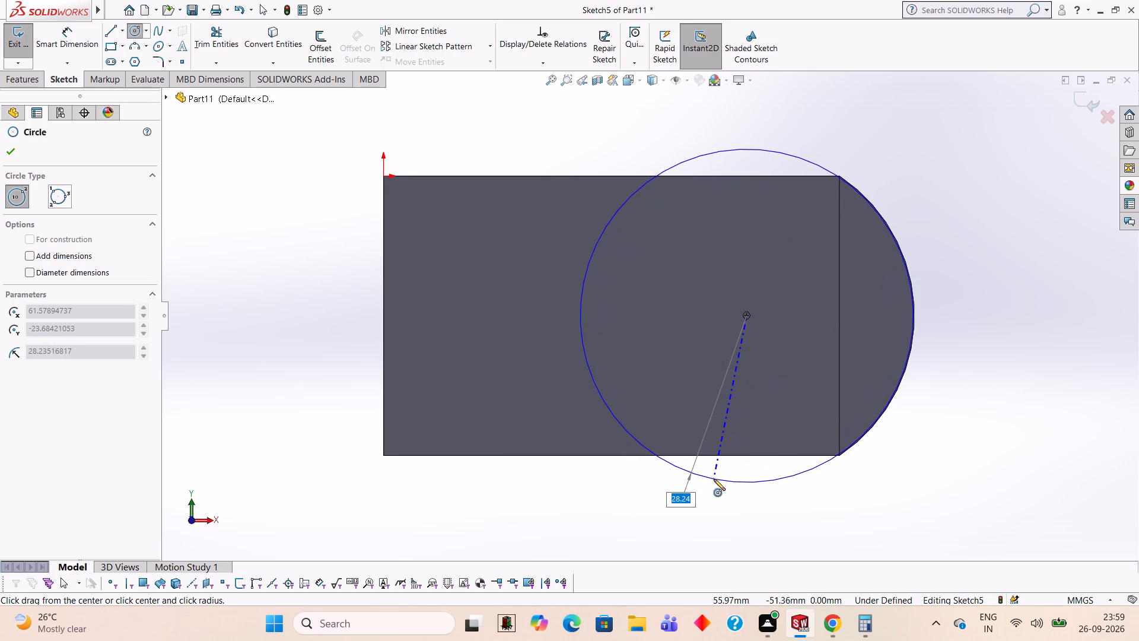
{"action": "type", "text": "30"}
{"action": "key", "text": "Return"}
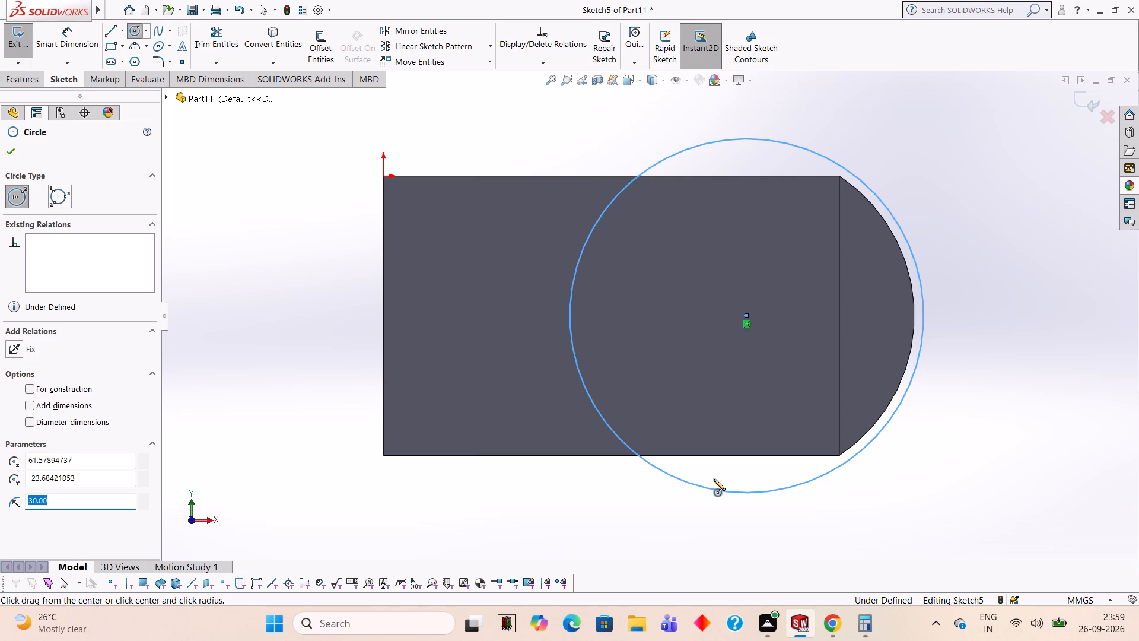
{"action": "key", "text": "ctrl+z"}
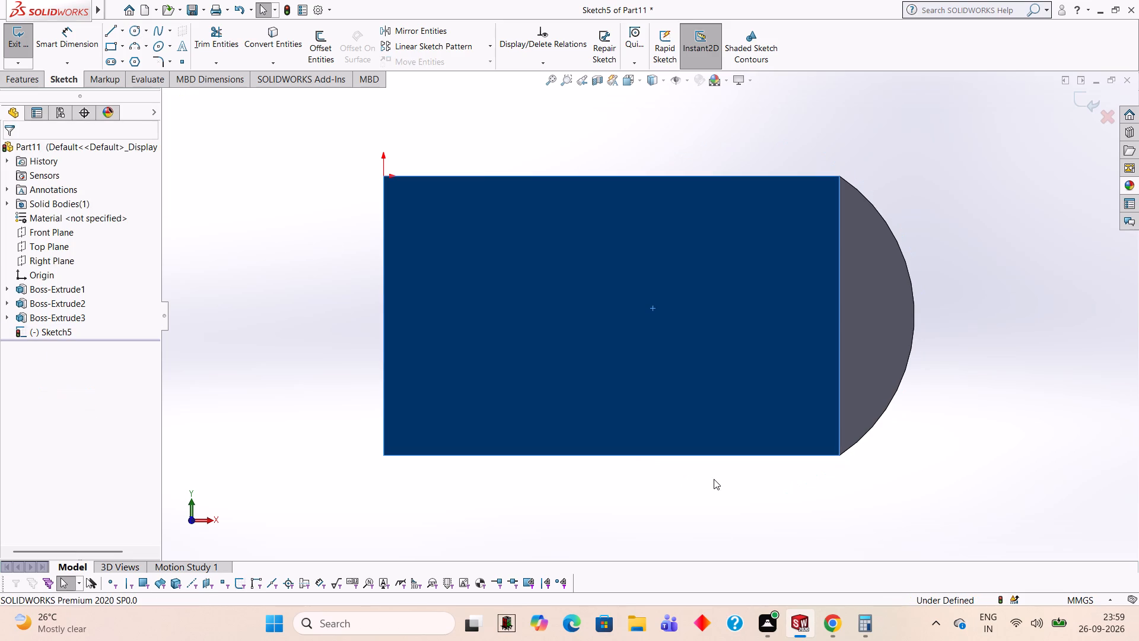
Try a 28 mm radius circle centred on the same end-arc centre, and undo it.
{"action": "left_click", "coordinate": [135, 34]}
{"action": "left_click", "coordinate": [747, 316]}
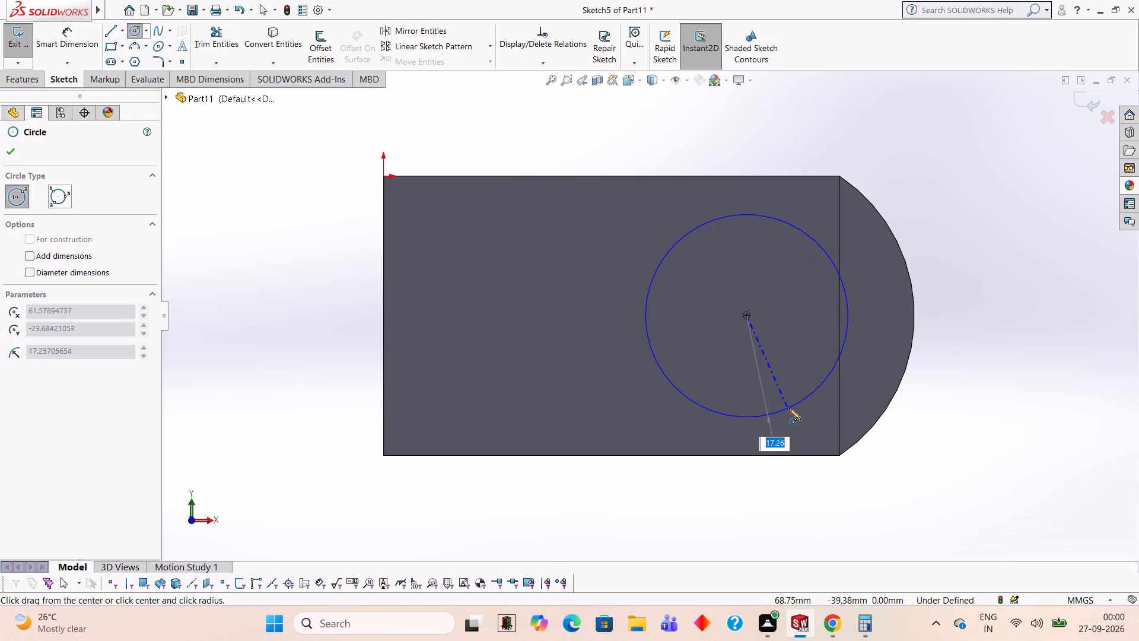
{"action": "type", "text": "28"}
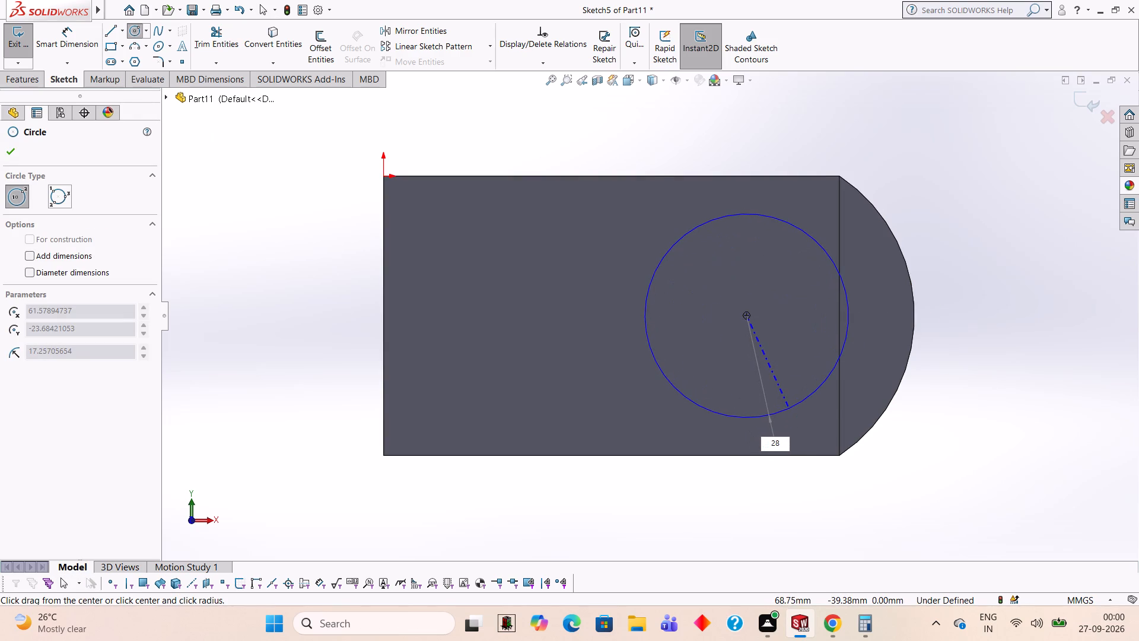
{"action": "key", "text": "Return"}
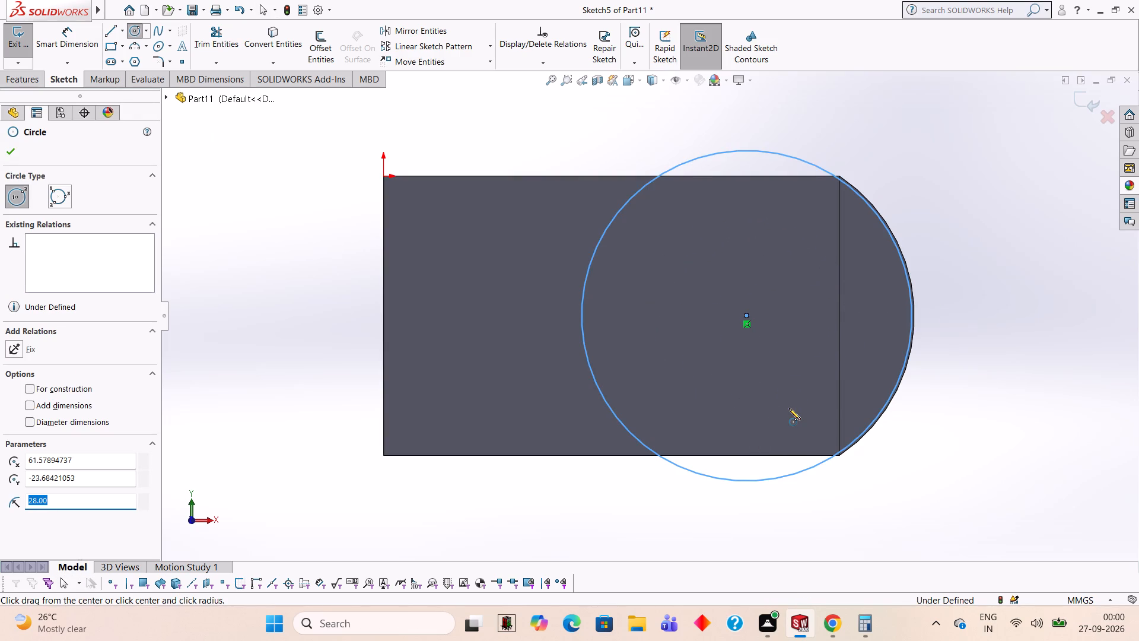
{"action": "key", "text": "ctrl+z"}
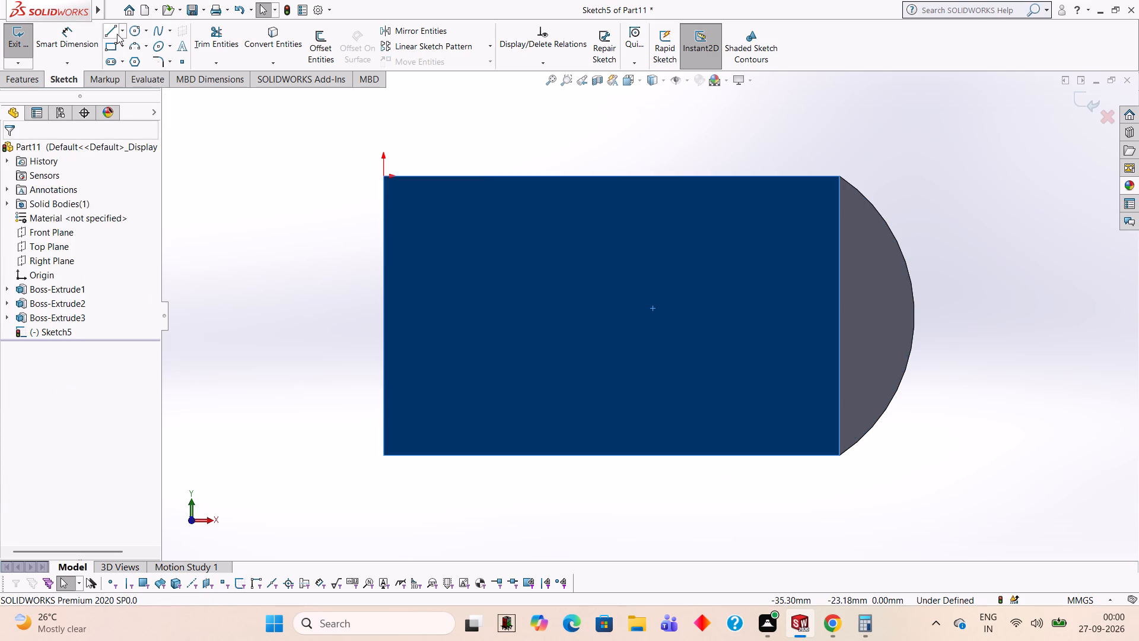
Sketch a circle of about 28.44 mm radius centred on the end-arc centre, matching the rear plate's arc.
{"action": "left_click", "coordinate": [133, 33]}
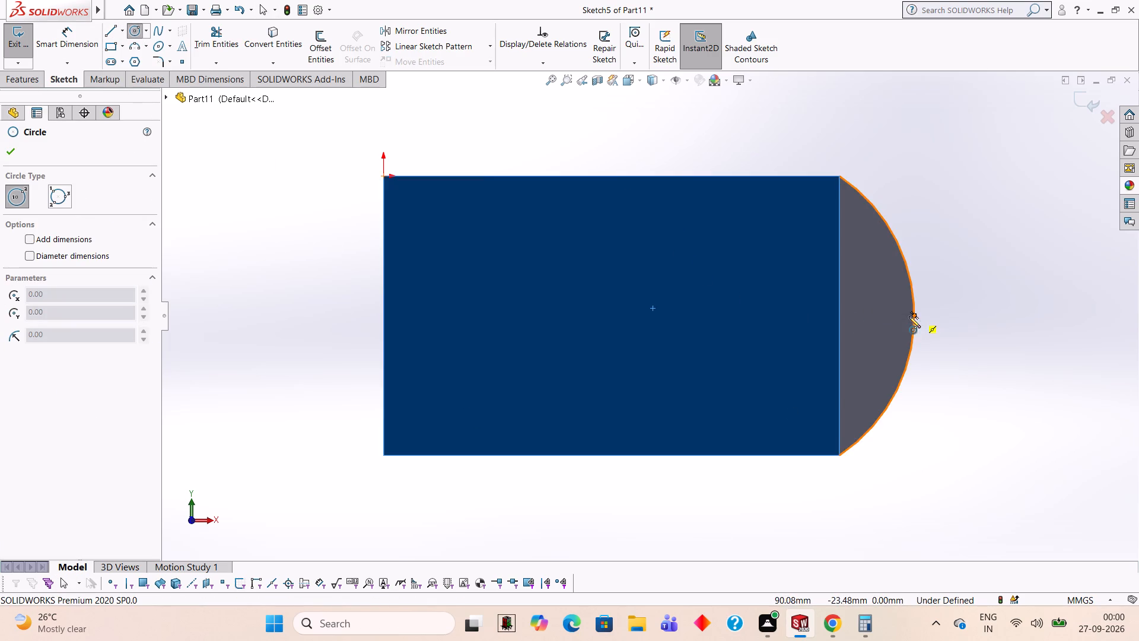
{"action": "left_click", "coordinate": [747, 314]}
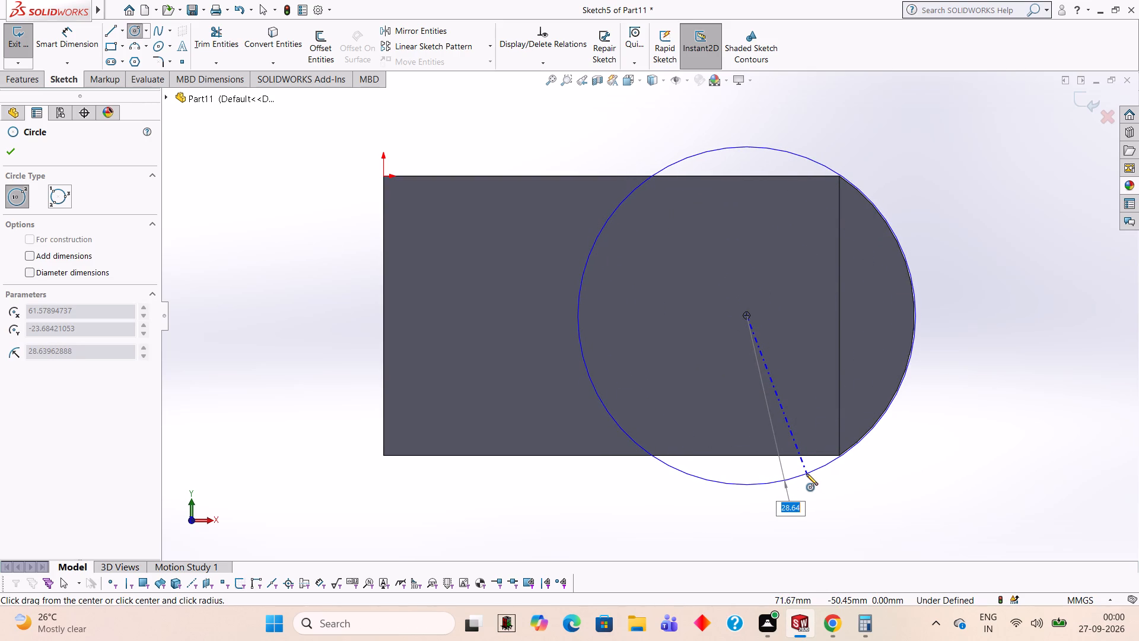
{"action": "left_click", "coordinate": [805, 473]}
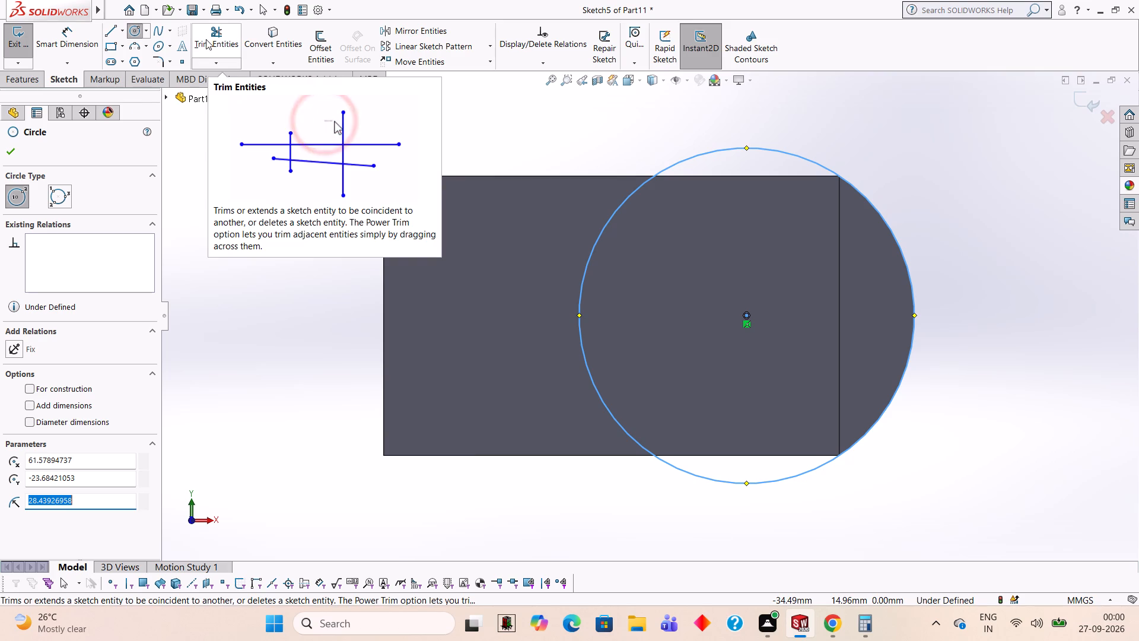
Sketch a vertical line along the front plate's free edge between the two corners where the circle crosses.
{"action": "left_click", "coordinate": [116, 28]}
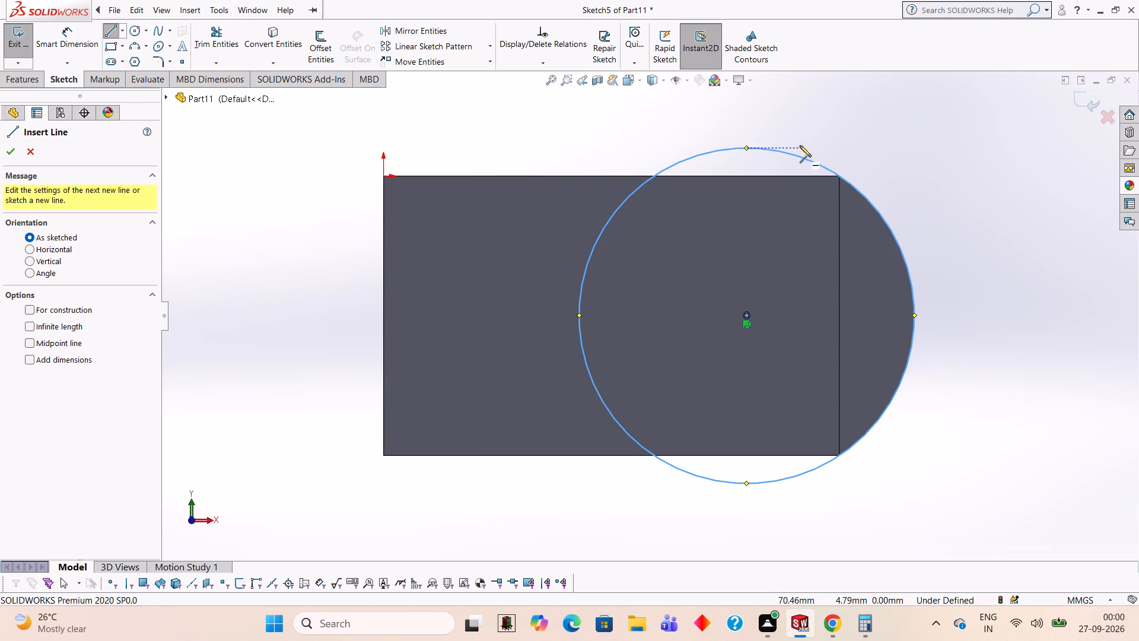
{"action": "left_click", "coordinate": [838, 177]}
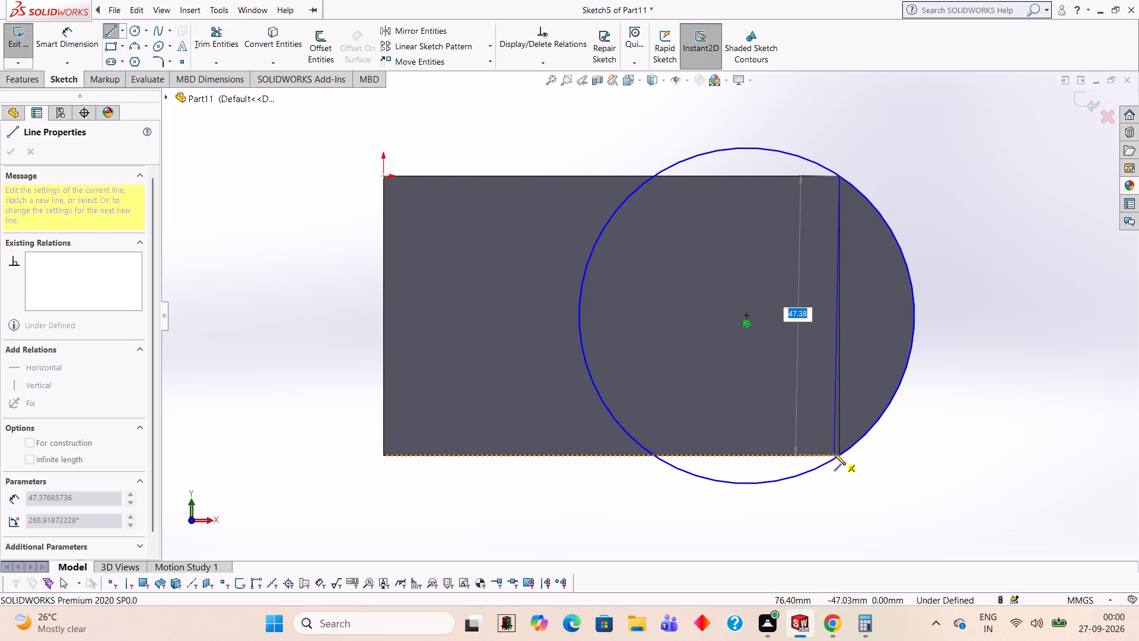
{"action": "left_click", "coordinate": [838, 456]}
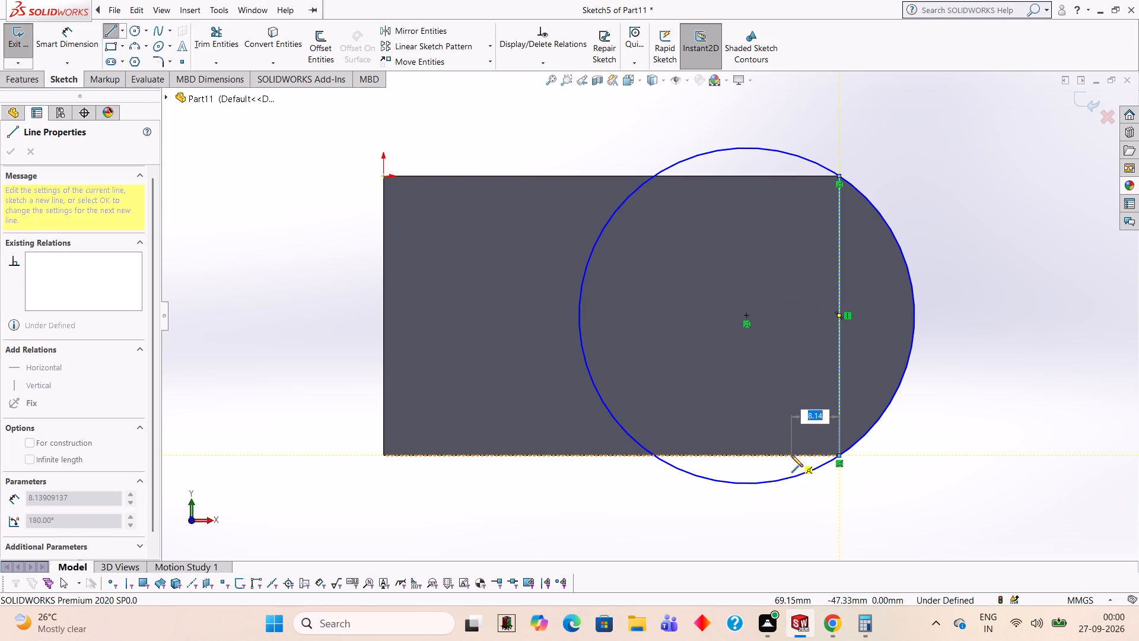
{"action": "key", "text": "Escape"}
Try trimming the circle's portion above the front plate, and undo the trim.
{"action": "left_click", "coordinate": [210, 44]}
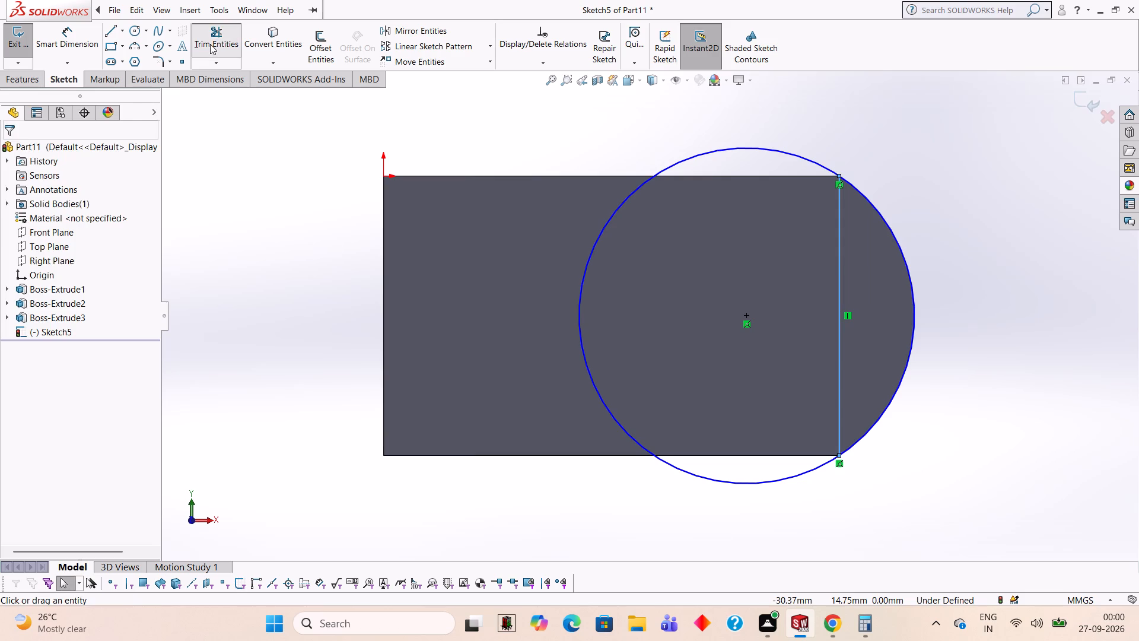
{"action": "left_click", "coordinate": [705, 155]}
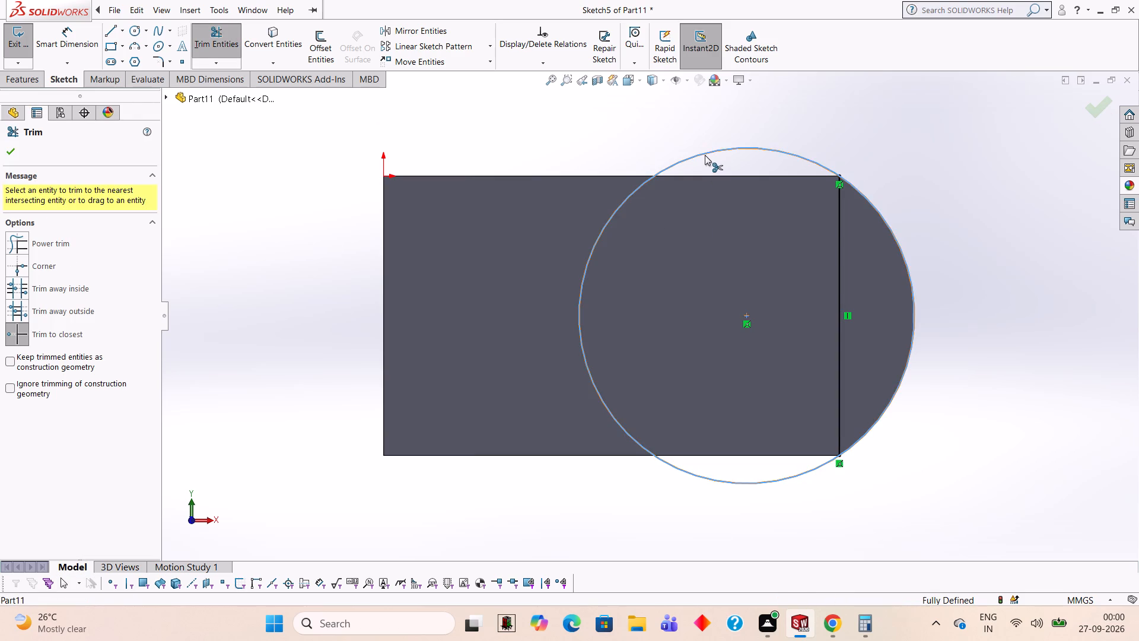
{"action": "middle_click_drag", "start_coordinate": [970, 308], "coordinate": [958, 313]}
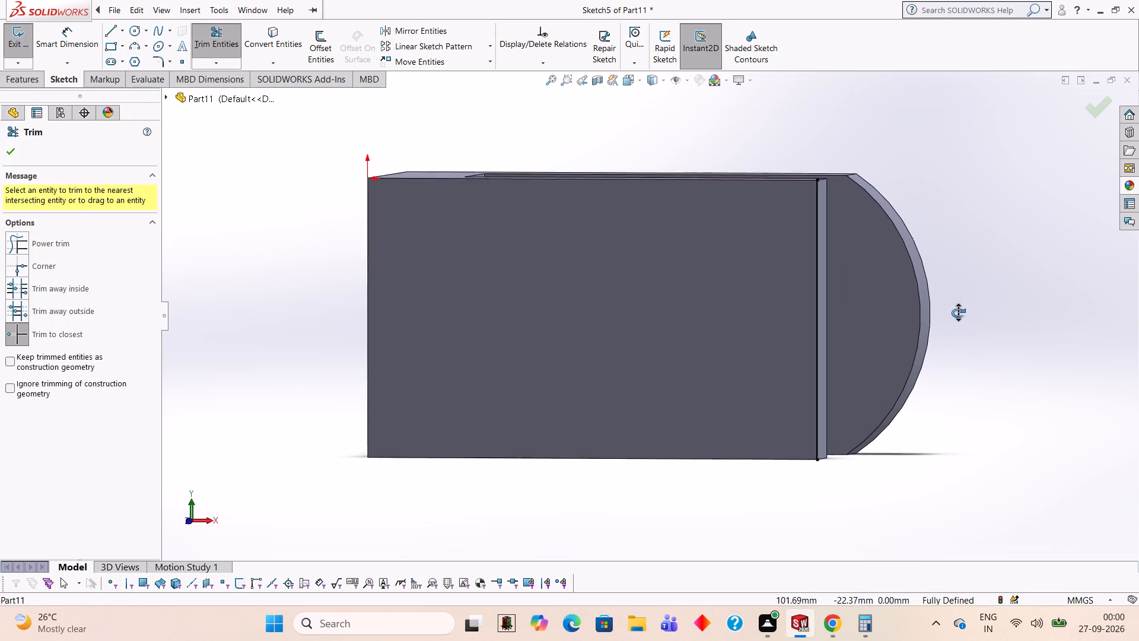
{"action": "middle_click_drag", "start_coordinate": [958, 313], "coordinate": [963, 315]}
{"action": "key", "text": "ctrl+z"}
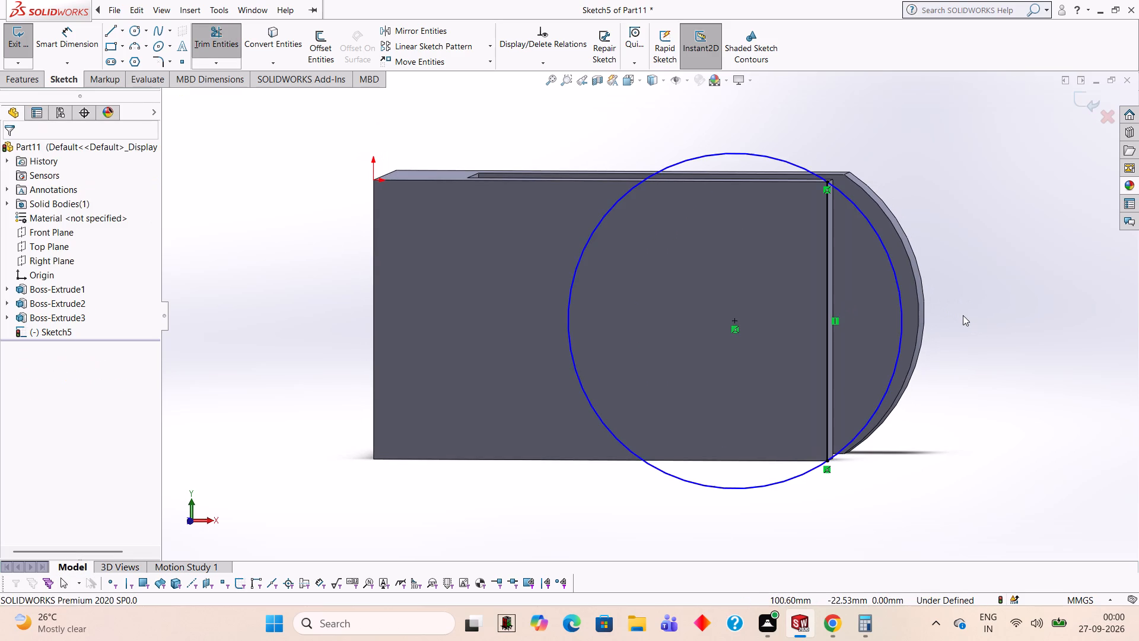
Examine how the circle meets the front plate's upper free corner and the rear plate's arc end.
{"action": "scroll", "coordinate": [820, 186], "scroll_direction": "down", "scroll_amount": 6}
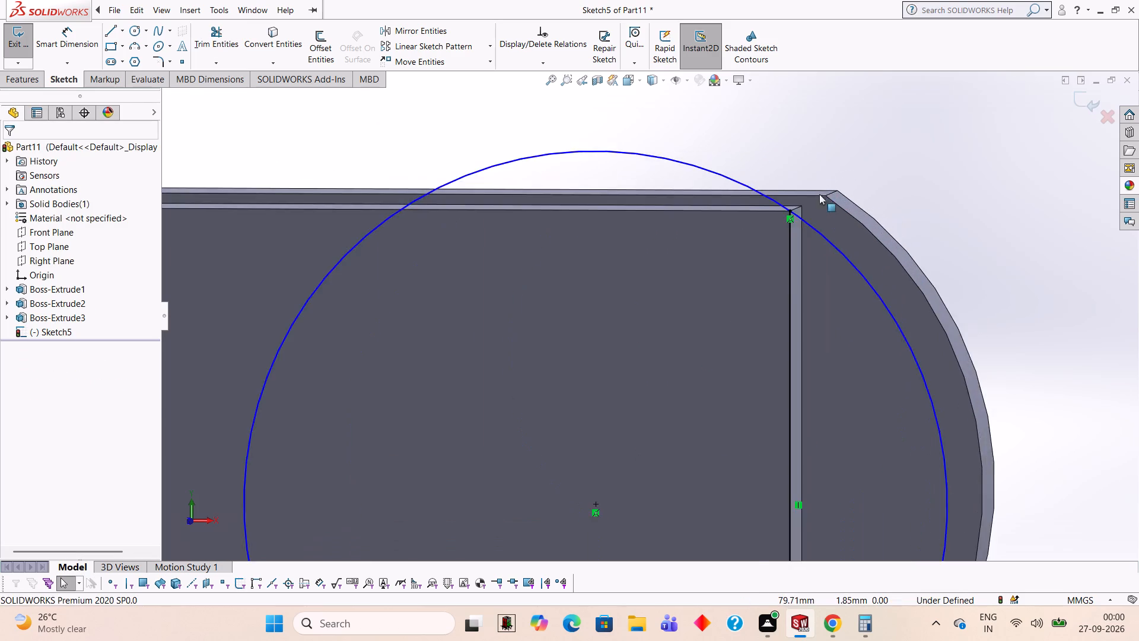
{"action": "scroll", "coordinate": [819, 194], "scroll_direction": "down", "scroll_amount": 7}
{"action": "scroll", "coordinate": [593, 123], "scroll_direction": "down", "scroll_amount": 3}
{"action": "scroll", "coordinate": [705, 153], "scroll_direction": "down", "scroll_amount": 8}
{"action": "scroll", "coordinate": [615, 324], "scroll_direction": "down", "scroll_amount": 2}
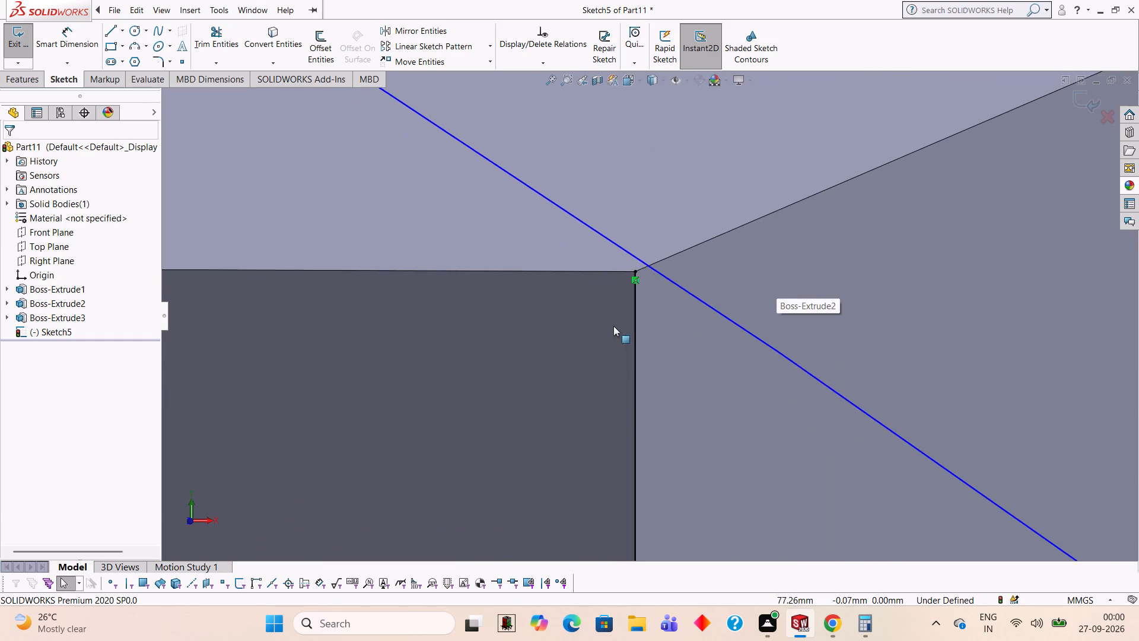
{"action": "scroll", "coordinate": [613, 326], "scroll_direction": "down", "scroll_amount": 1}
{"action": "scroll", "coordinate": [641, 261], "scroll_direction": "down", "scroll_amount": 4}
{"action": "scroll", "coordinate": [662, 277], "scroll_direction": "up", "scroll_amount": 4}
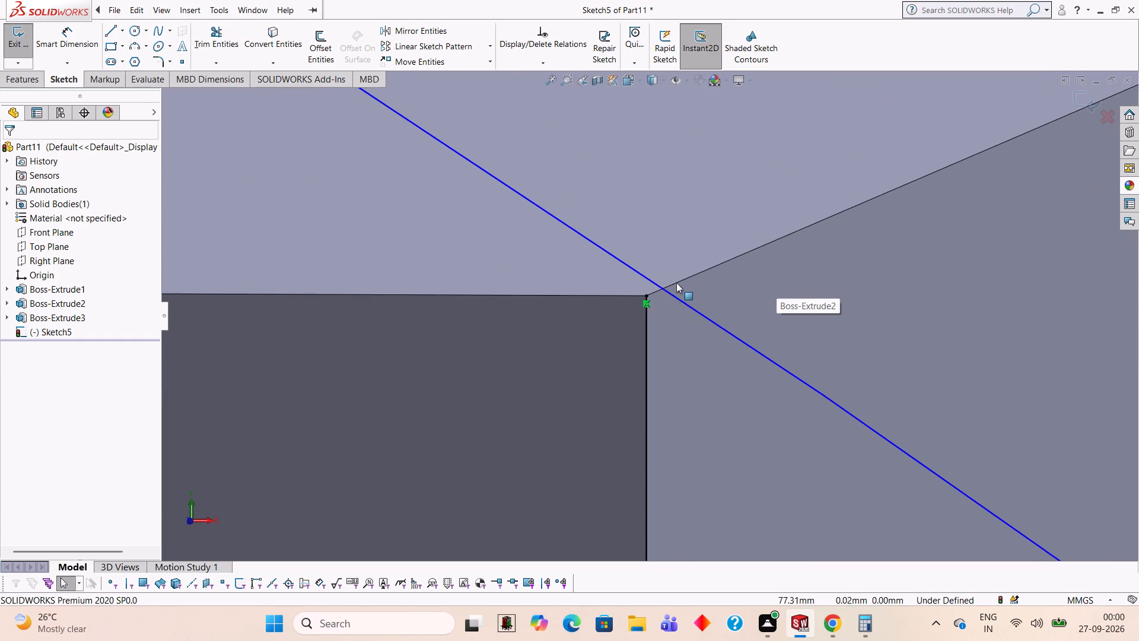
{"action": "scroll", "coordinate": [676, 283], "scroll_direction": "up", "scroll_amount": 4}
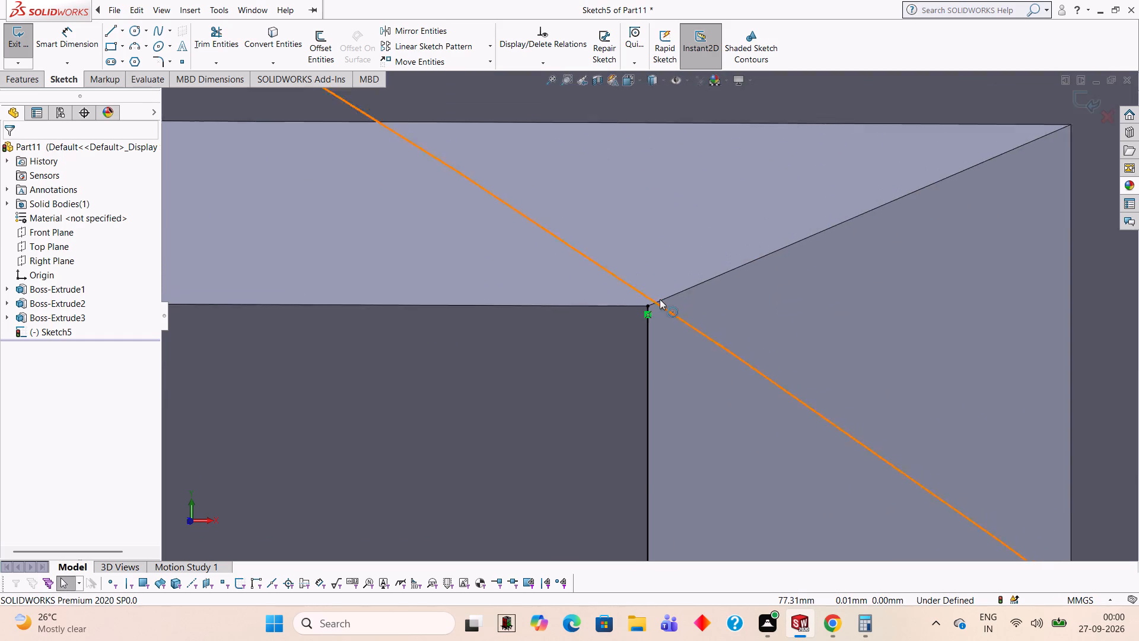
{"action": "scroll", "coordinate": [660, 299], "scroll_direction": "up", "scroll_amount": 14}
{"action": "scroll", "coordinate": [715, 303], "scroll_direction": "up", "scroll_amount": 6}
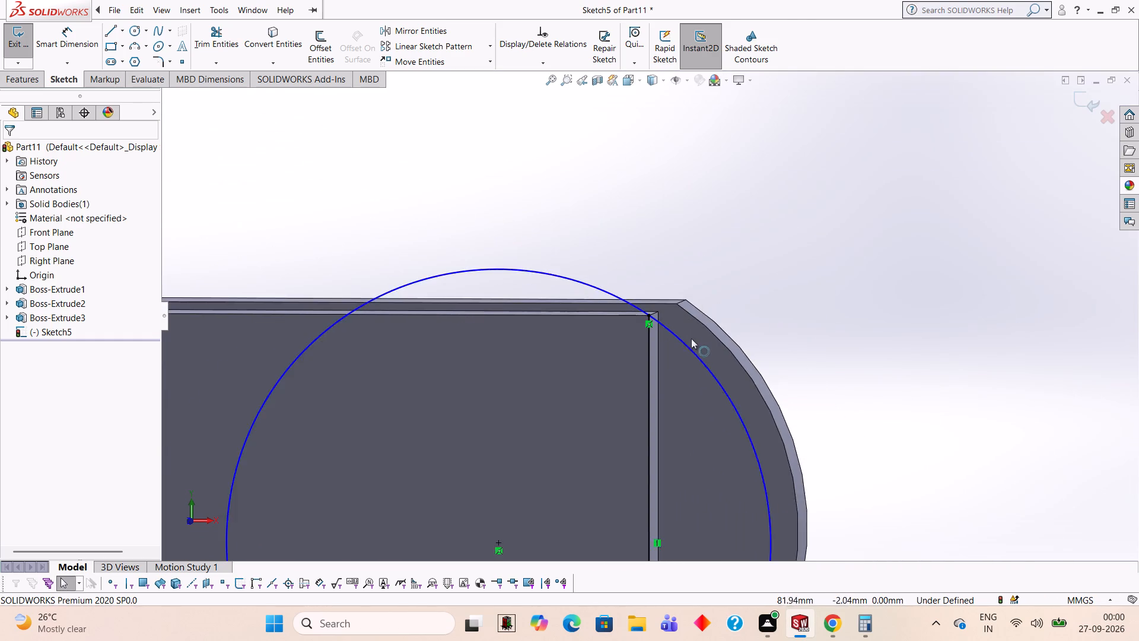
{"action": "scroll", "coordinate": [691, 338], "scroll_direction": "up", "scroll_amount": 7}
{"action": "scroll", "coordinate": [650, 411], "scroll_direction": "down", "scroll_amount": 2}
{"action": "middle_click_drag", "start_coordinate": [723, 256], "coordinate": [727, 256]}
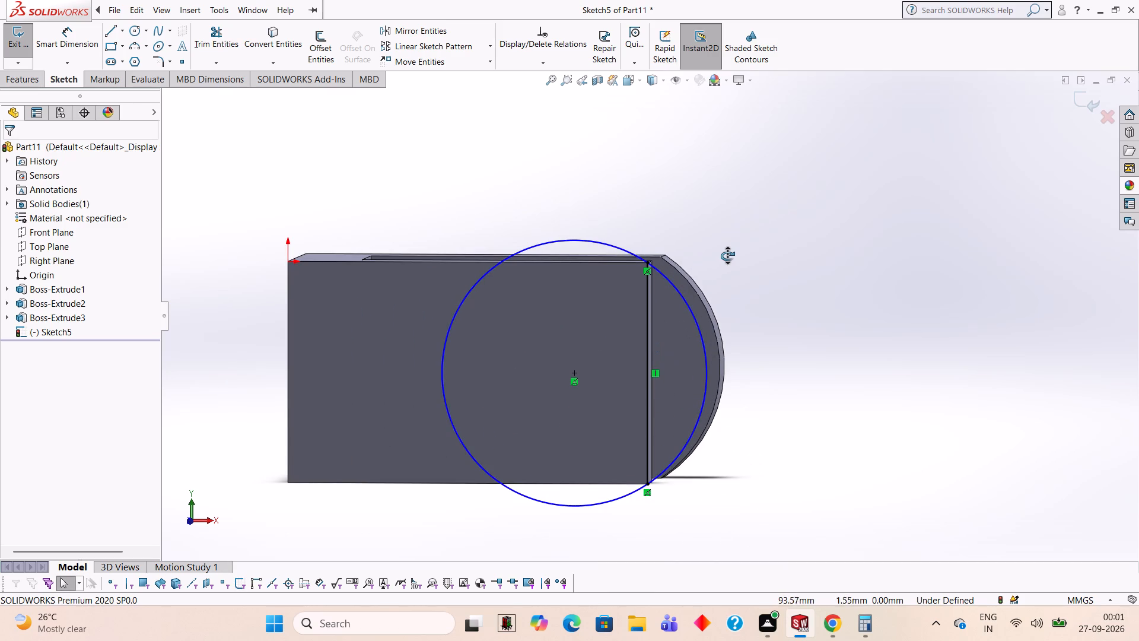
{"action": "middle_click_drag", "start_coordinate": [727, 256], "coordinate": [730, 253]}
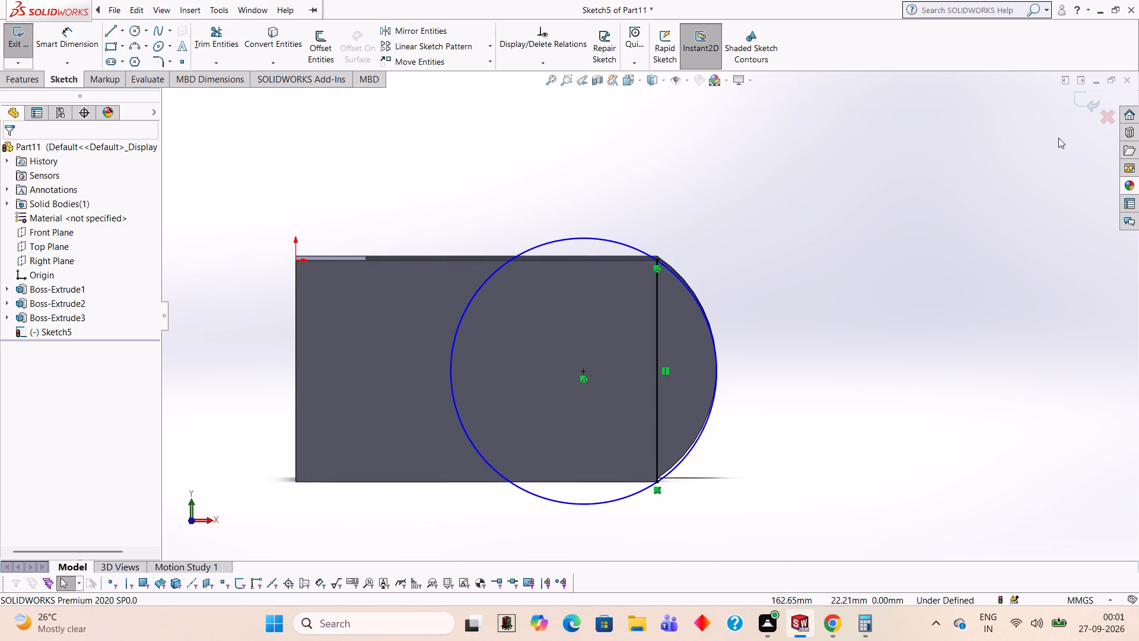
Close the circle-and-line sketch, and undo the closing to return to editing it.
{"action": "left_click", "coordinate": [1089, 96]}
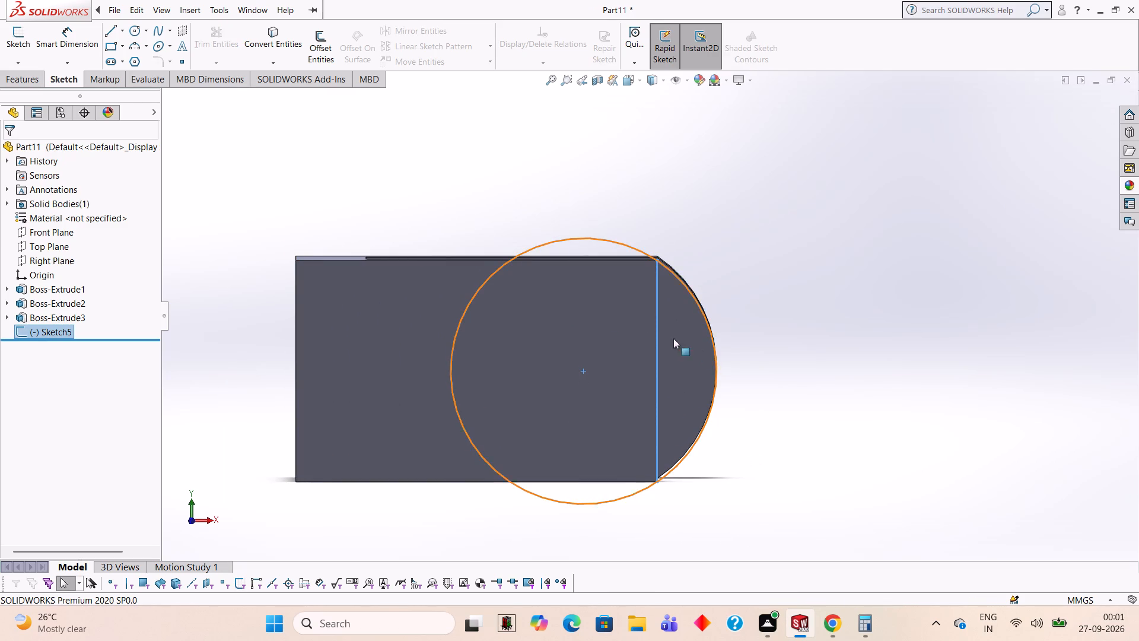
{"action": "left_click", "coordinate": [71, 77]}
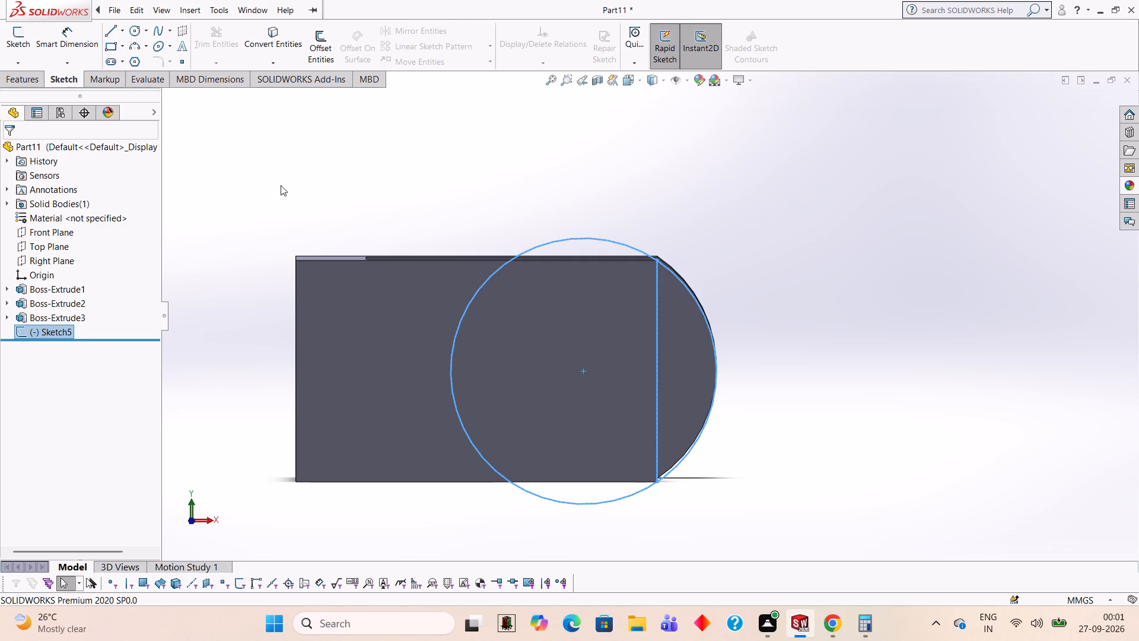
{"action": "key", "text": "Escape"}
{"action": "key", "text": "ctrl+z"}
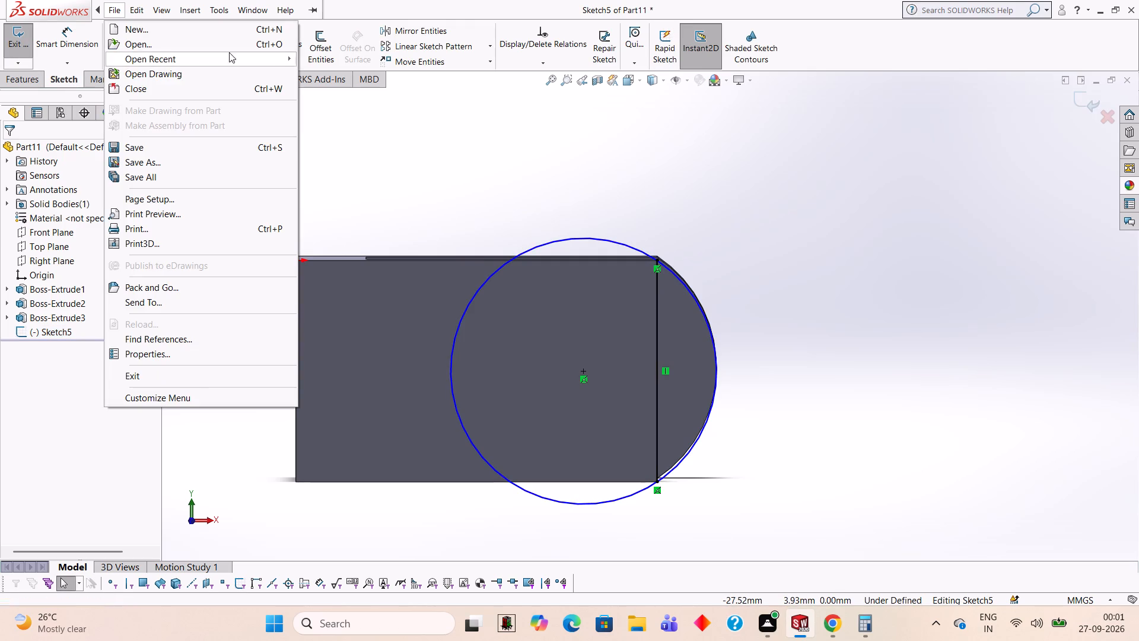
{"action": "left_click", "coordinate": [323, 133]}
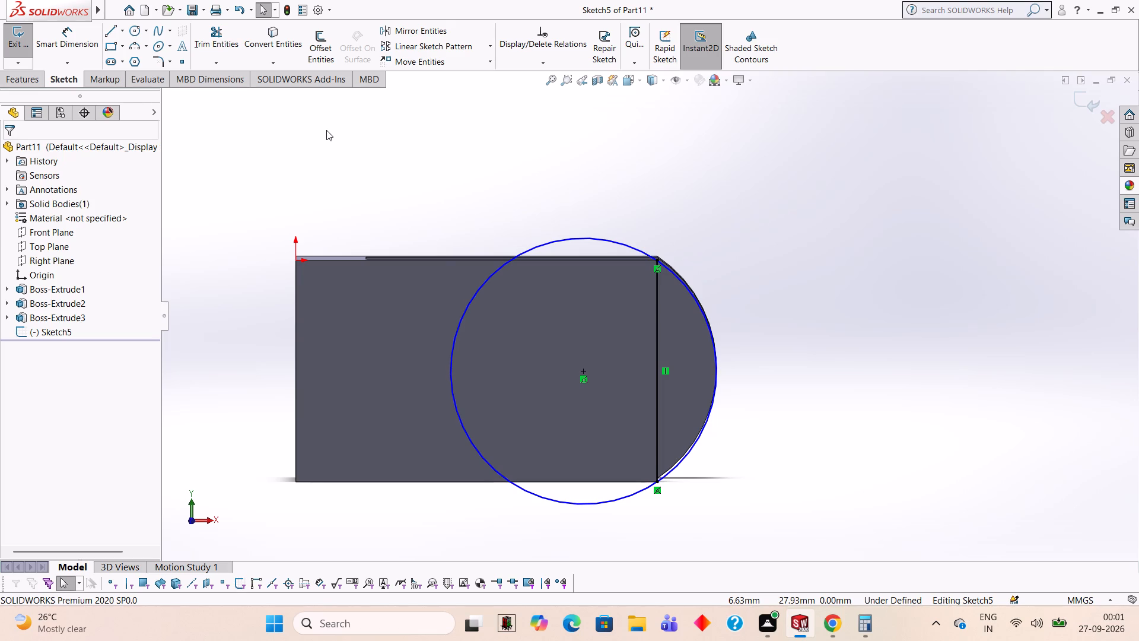
Undo the line and circle sketch and the front plate's extrusion, returning to the plate's rectangle sketch.
{"action": "key", "text": "ctrl+z"}
{"action": "key", "text": "ctrl+z"}
{"action": "key", "text": "ctrl+z"}
{"action": "key", "text": "ctrl+z"}
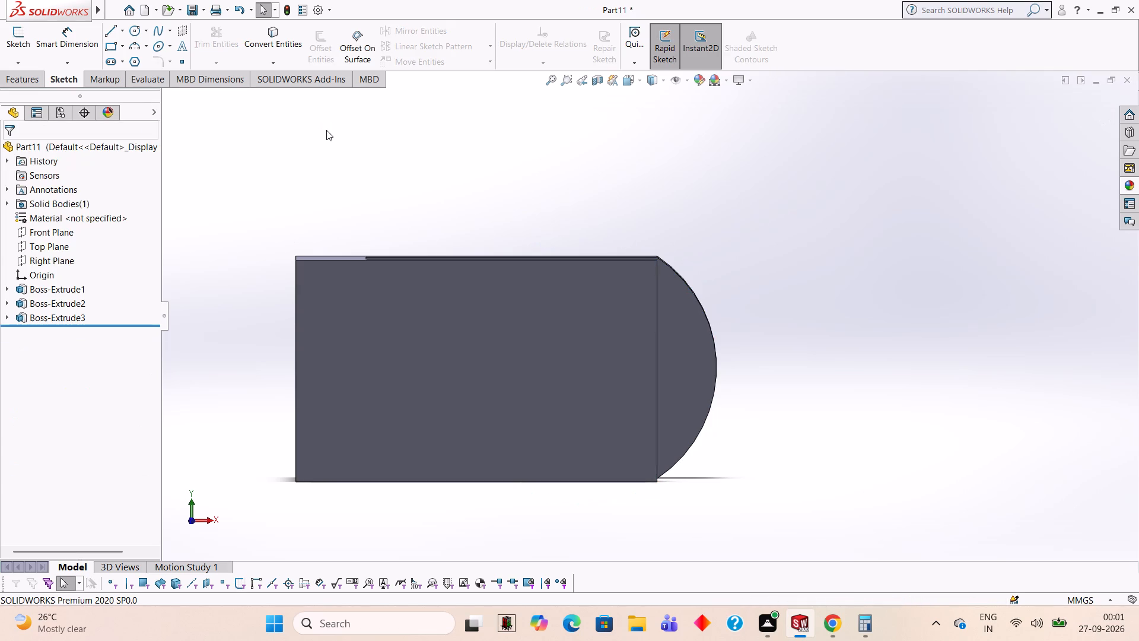
{"action": "key", "text": "ctrl+z"}
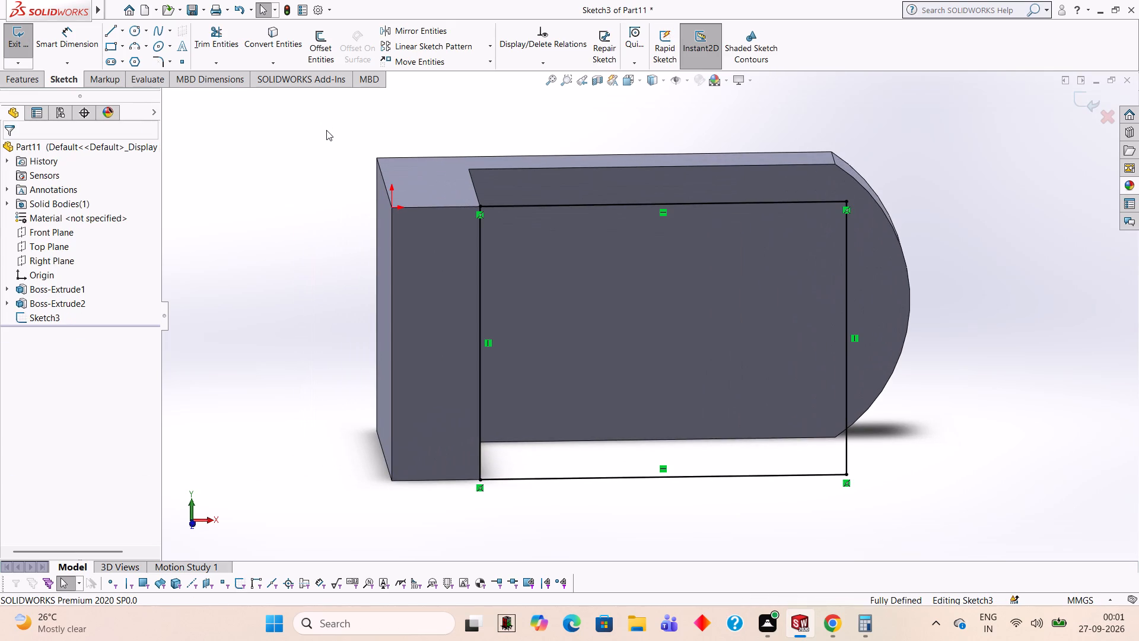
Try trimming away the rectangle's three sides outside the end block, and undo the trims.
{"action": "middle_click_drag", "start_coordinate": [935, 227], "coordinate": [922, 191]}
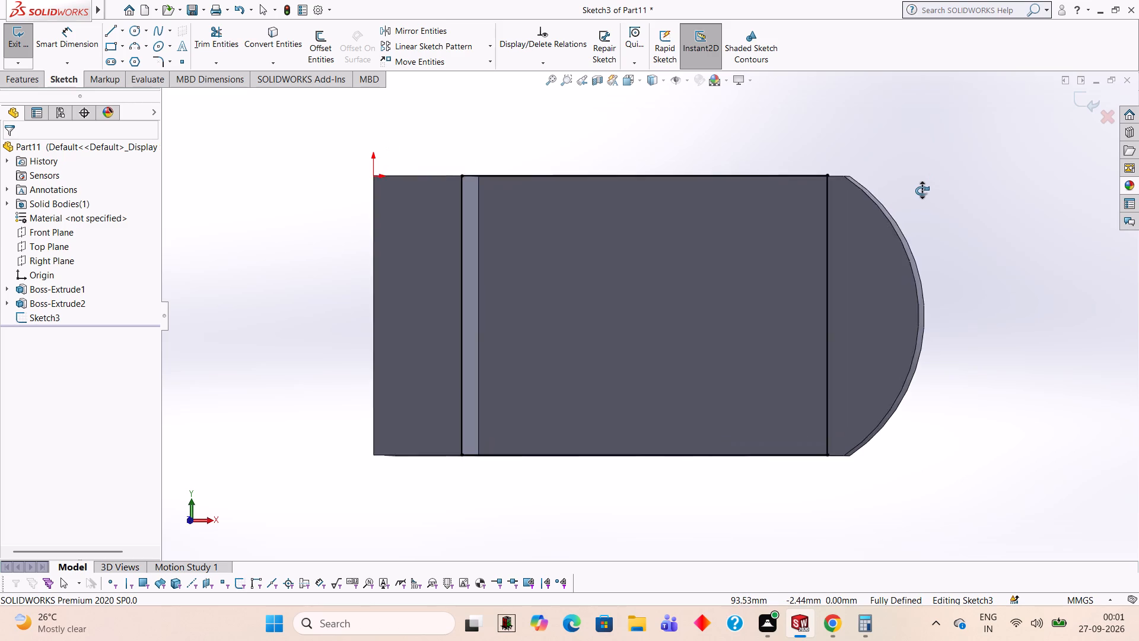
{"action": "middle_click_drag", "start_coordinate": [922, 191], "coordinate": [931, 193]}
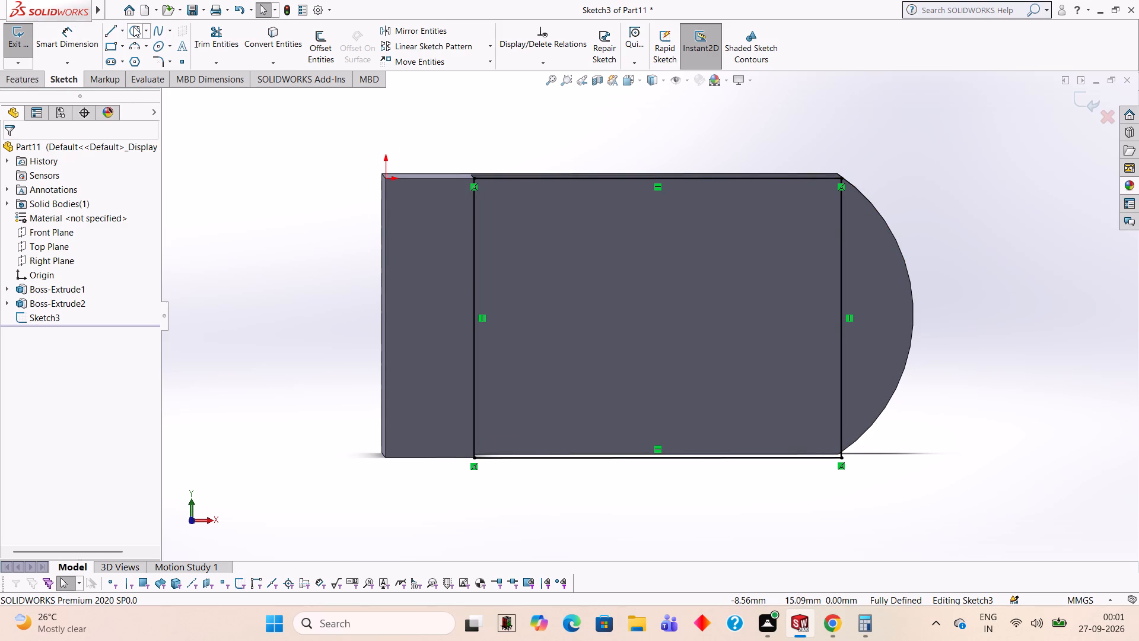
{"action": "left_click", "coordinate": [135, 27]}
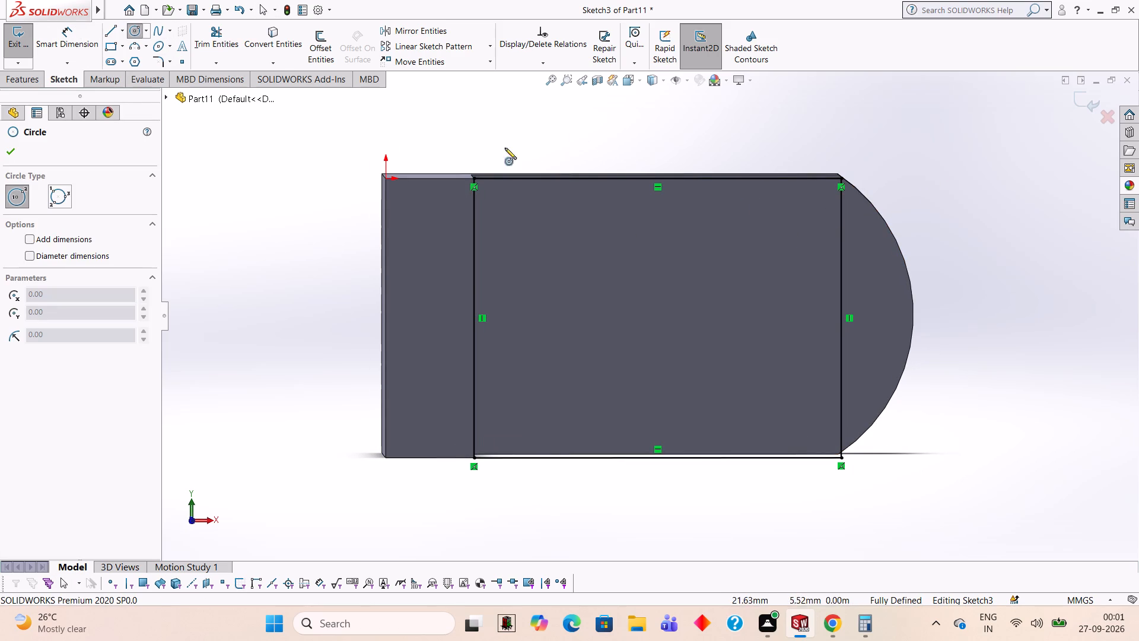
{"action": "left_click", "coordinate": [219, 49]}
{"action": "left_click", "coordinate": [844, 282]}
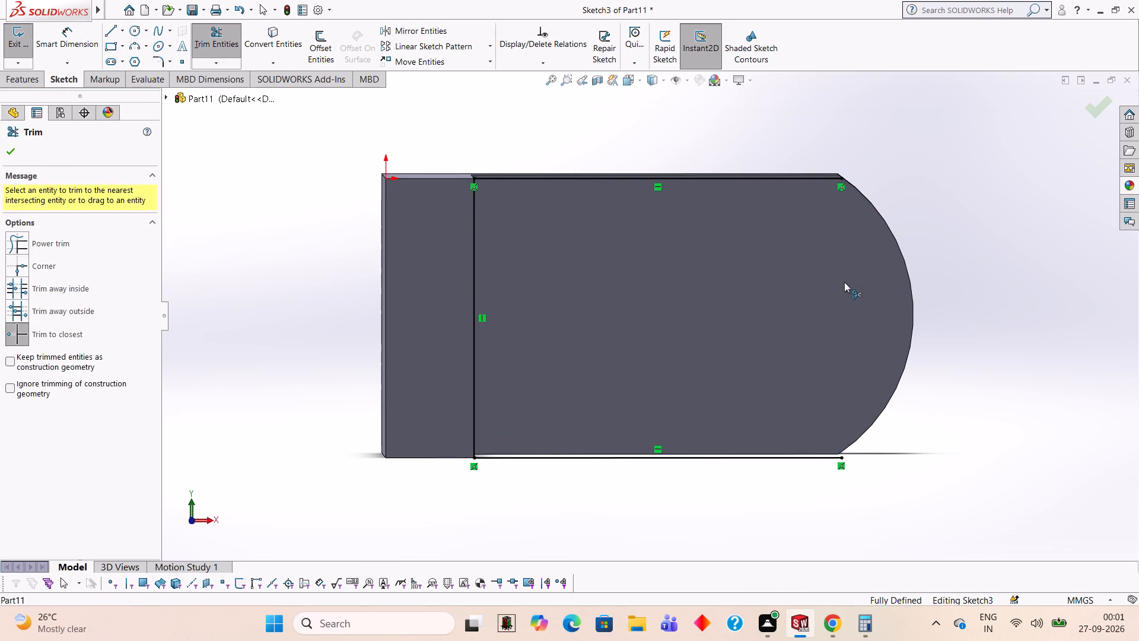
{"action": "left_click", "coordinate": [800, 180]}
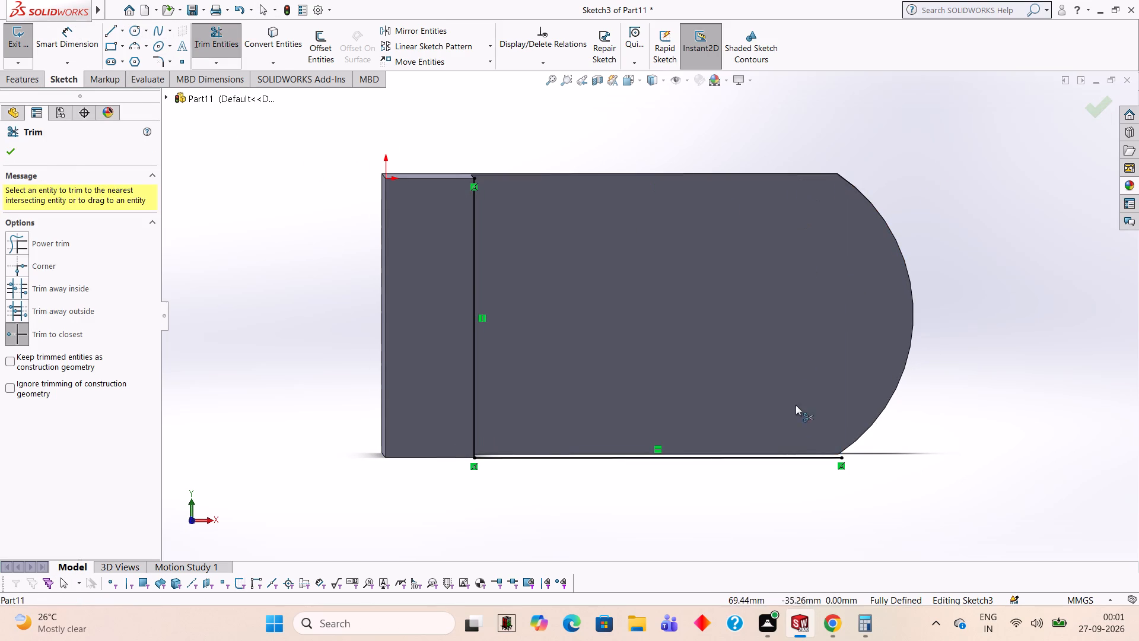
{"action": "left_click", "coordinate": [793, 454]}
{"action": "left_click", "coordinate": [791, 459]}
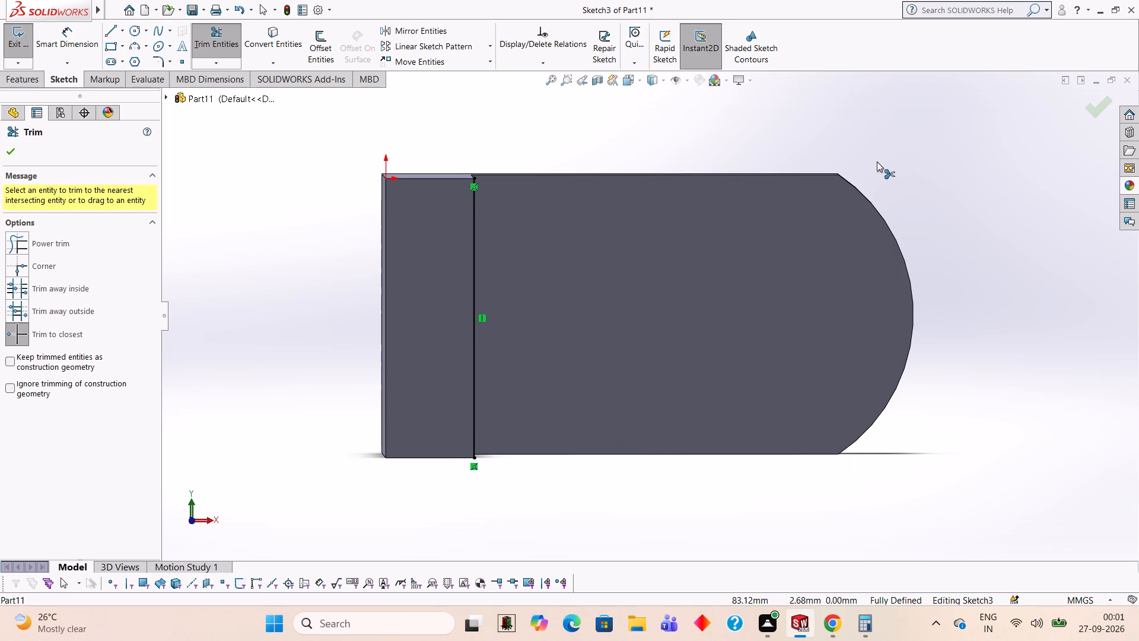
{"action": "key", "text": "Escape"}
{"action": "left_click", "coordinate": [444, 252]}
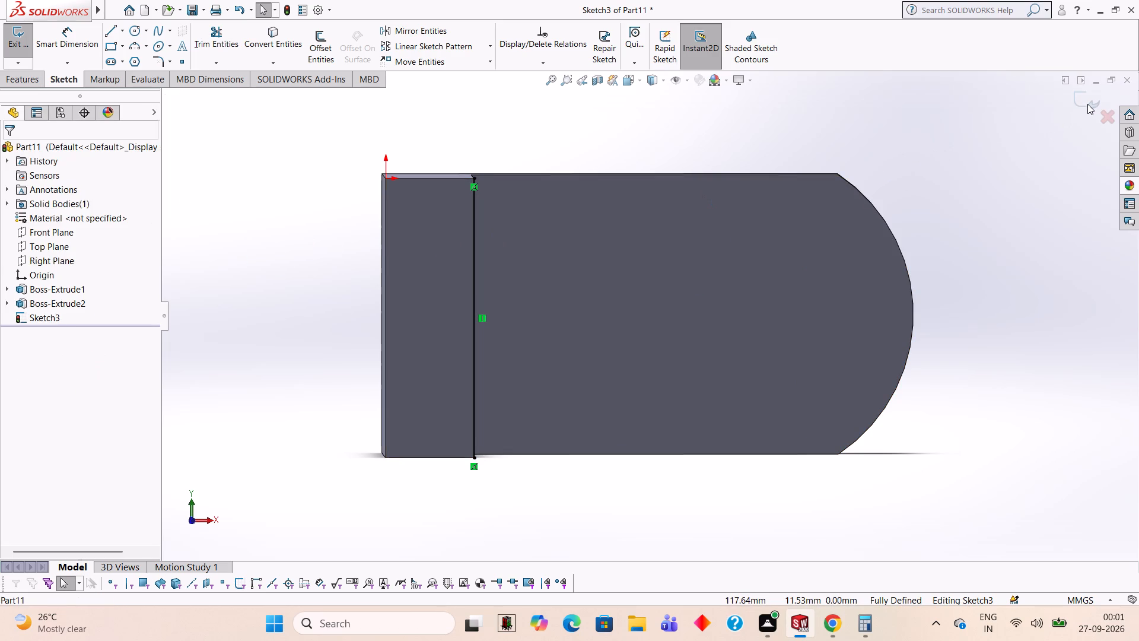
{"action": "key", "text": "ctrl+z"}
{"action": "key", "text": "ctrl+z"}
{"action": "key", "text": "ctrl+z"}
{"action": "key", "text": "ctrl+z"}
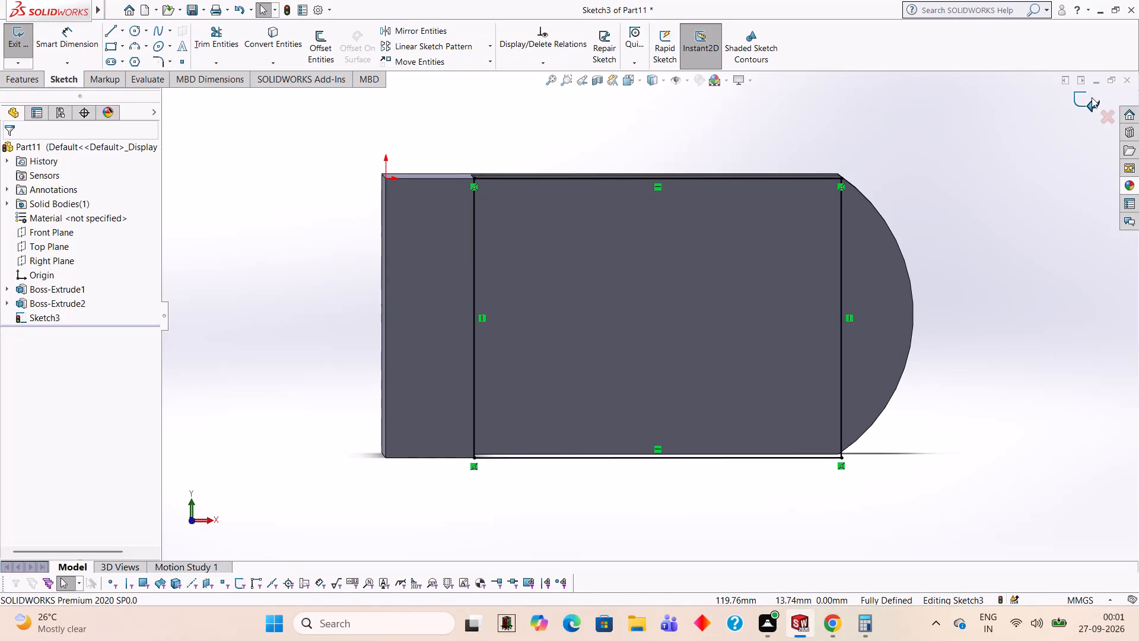
Undo the front plate's rectangle and close its sketch.
{"action": "key", "text": "ctrl+z"}
{"action": "key", "text": "ctrl+z"}
{"action": "key", "text": "ctrl+z"}
{"action": "key", "text": "ctrl+z"}
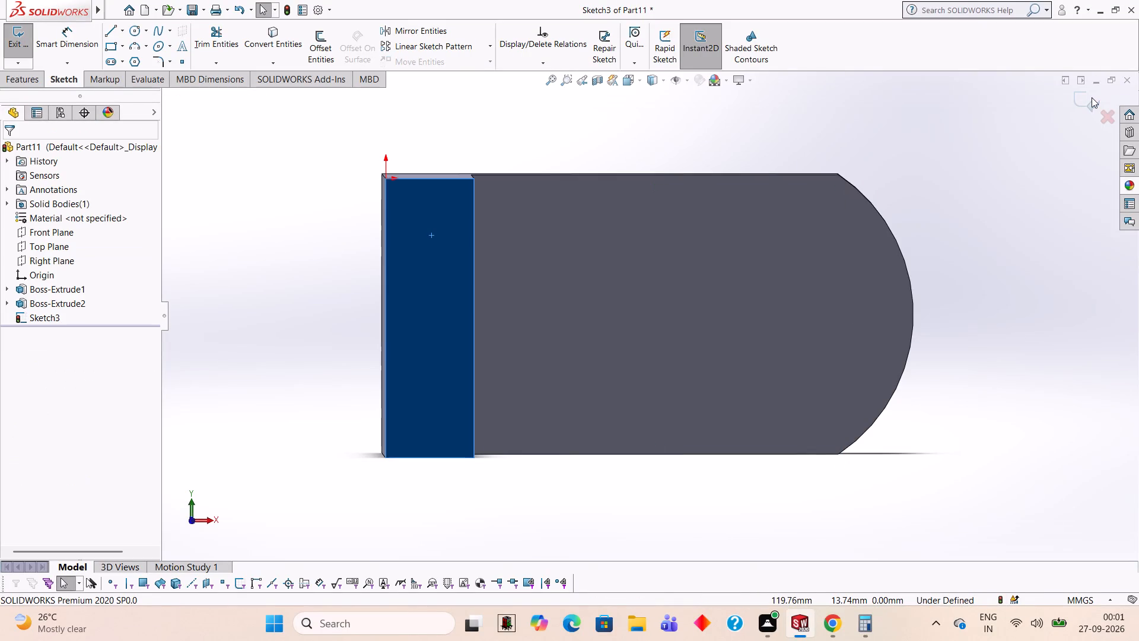
{"action": "left_click", "coordinate": [1092, 97]}
Open a new sketch on the end block's front face and view it face-on.
{"action": "left_click", "coordinate": [410, 285]}
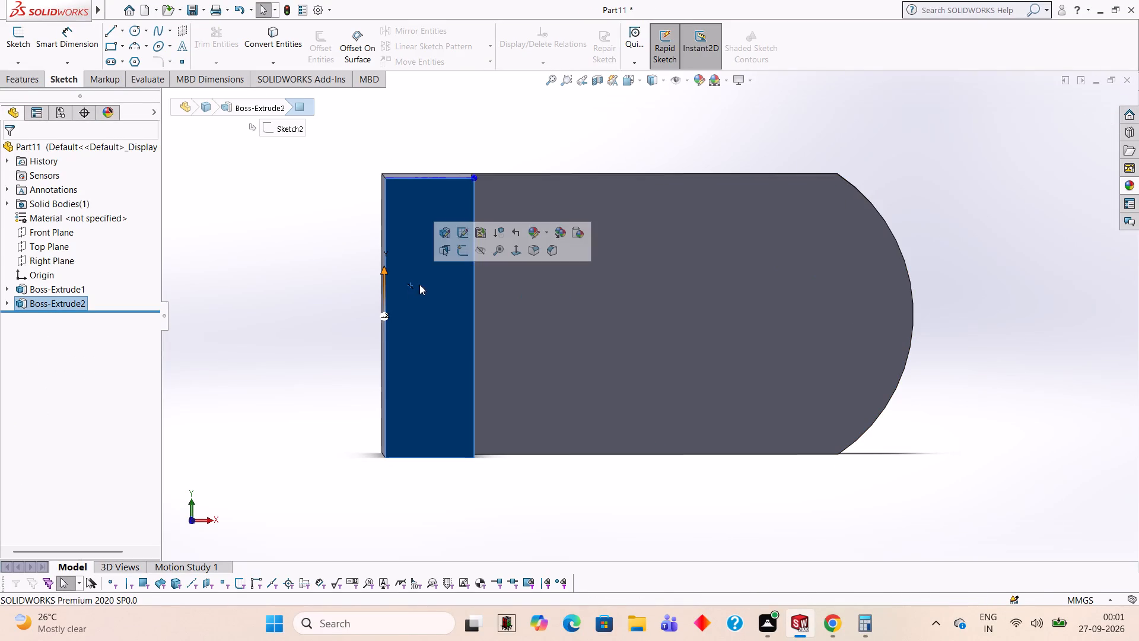
{"action": "left_click", "coordinate": [460, 254]}
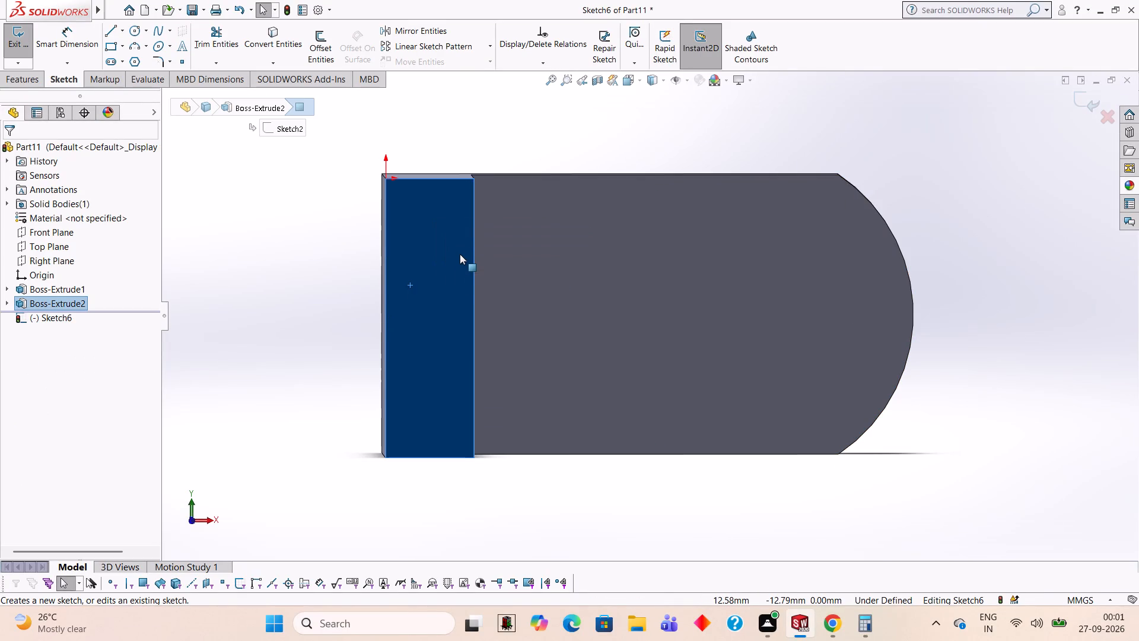
{"action": "key", "text": "ctrl+8"}
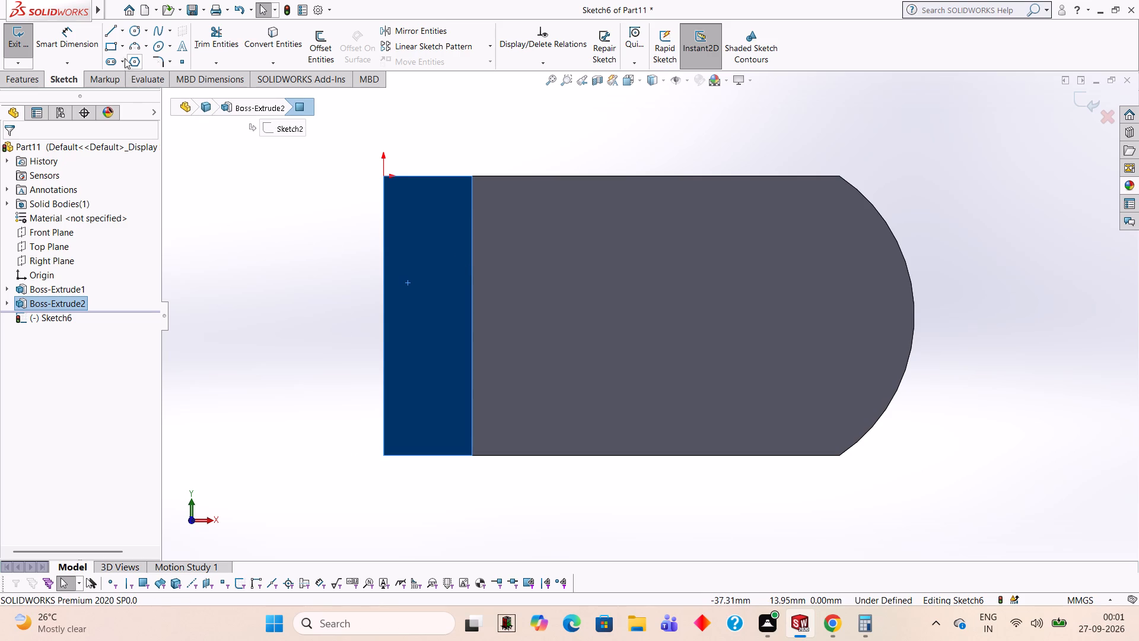
Sketch a circle of 30 mm radius centred on the rear plate's end-arc centre.
{"action": "left_click", "coordinate": [114, 34]}
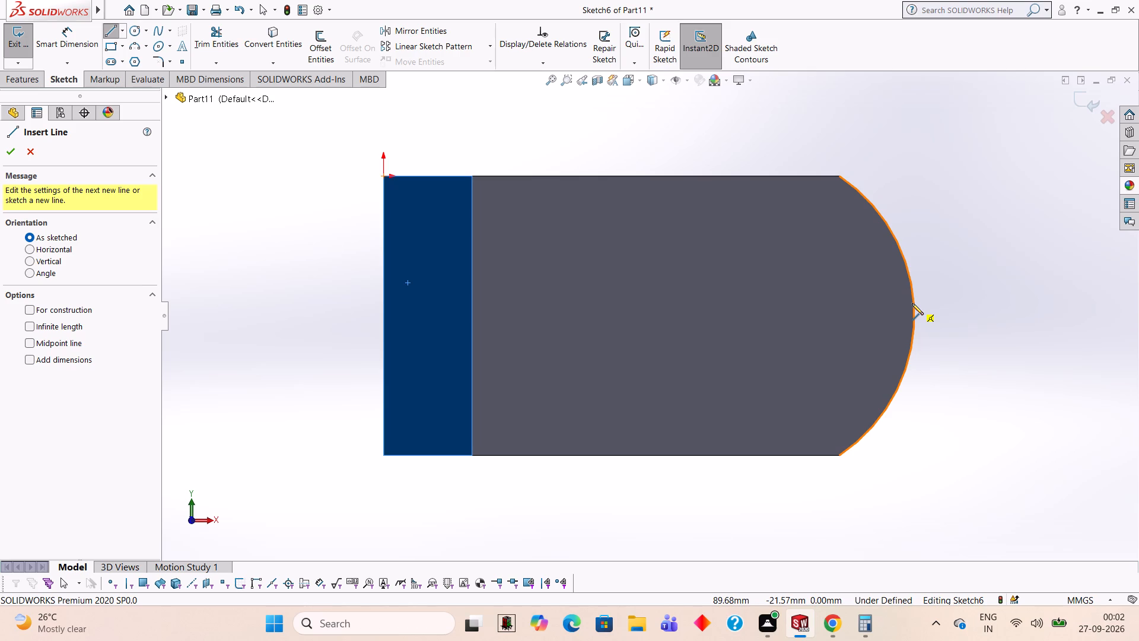
{"action": "left_click", "coordinate": [137, 35]}
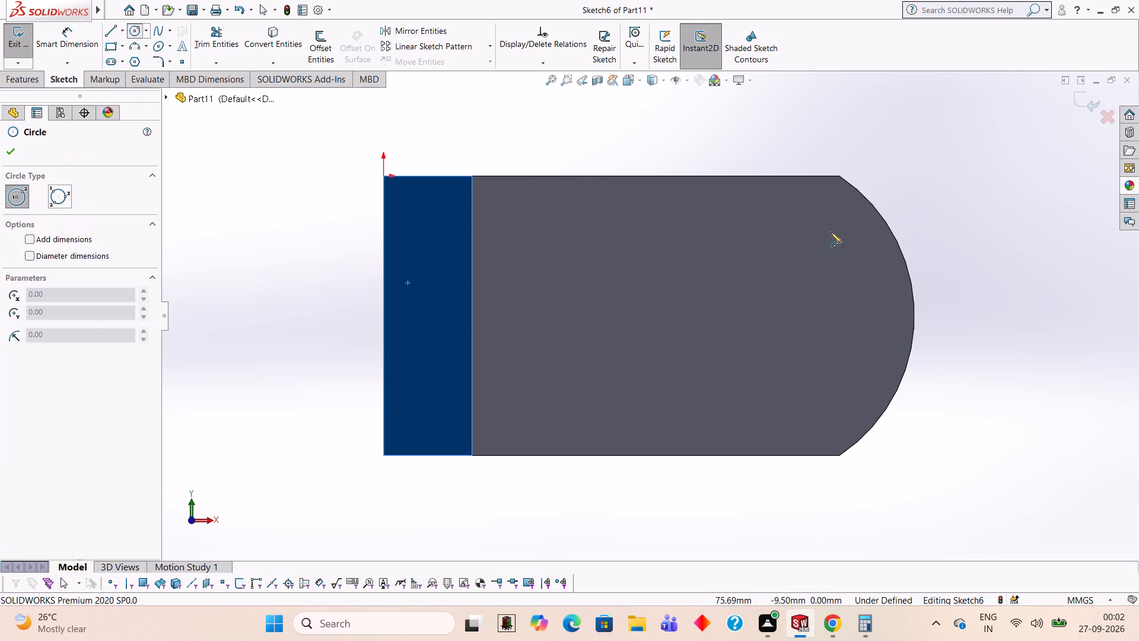
{"action": "left_click", "coordinate": [748, 316]}
{"action": "type", "text": "30"}
{"action": "key", "text": "Return"}
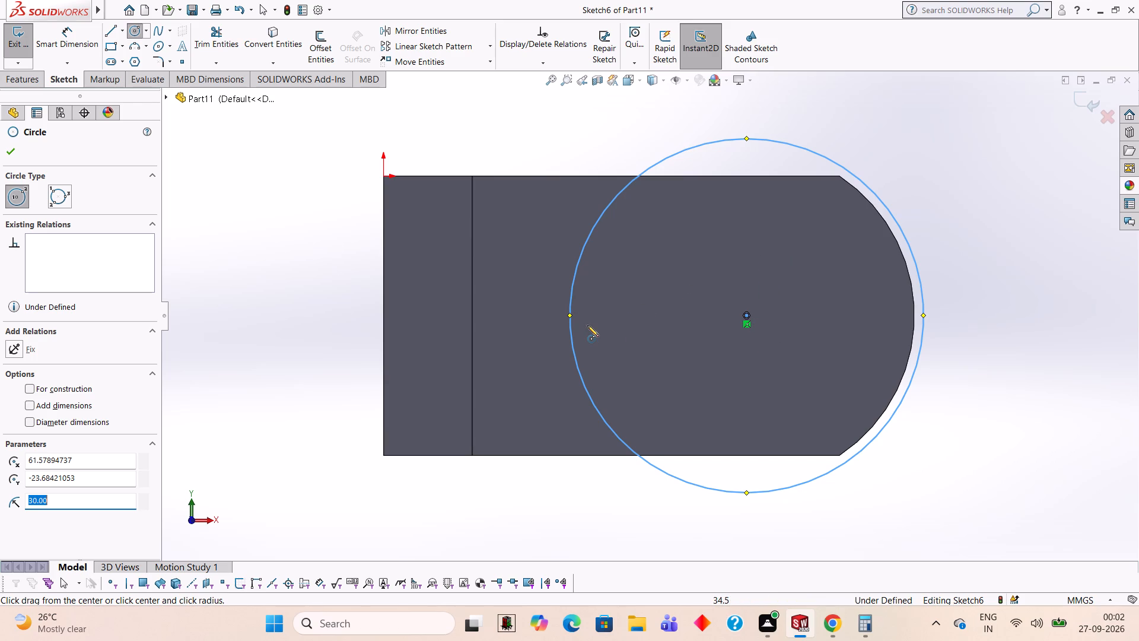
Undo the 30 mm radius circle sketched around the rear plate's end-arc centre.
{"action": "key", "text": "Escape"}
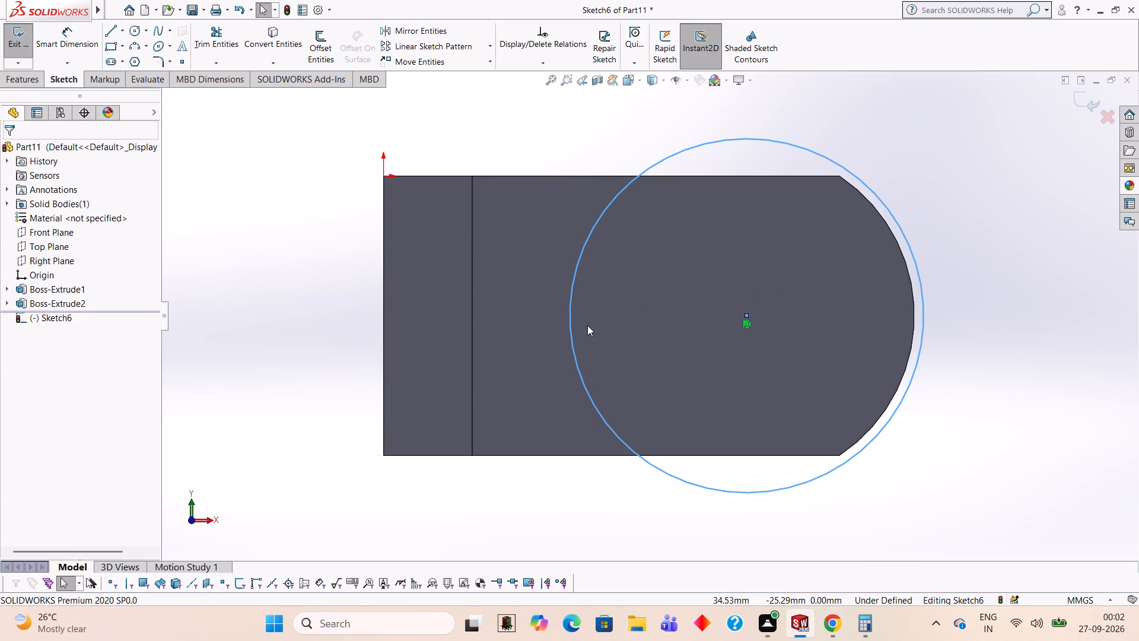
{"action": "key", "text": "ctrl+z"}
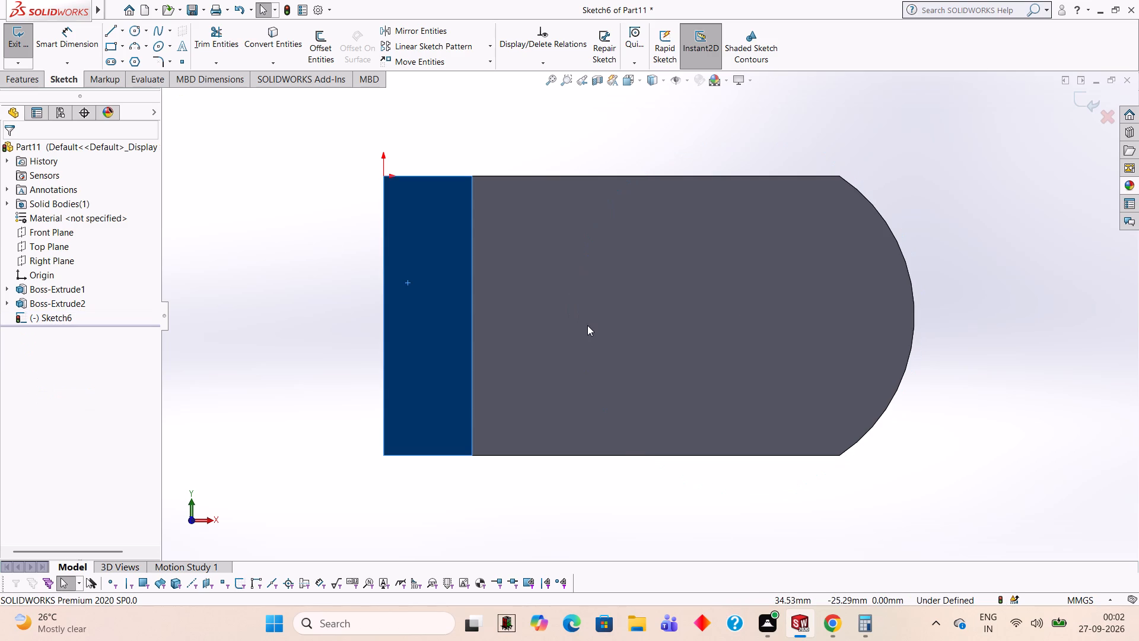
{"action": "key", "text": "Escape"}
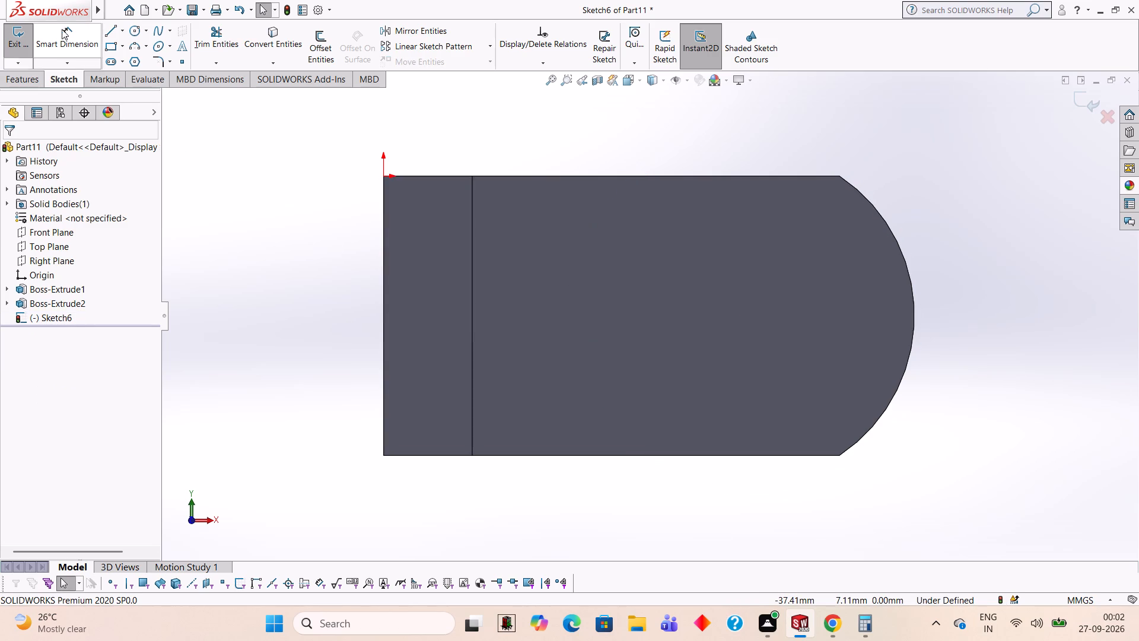
Start a trial line along the end block's inner vertical edge on the front face to read the block's height.
{"action": "left_click", "coordinate": [112, 25]}
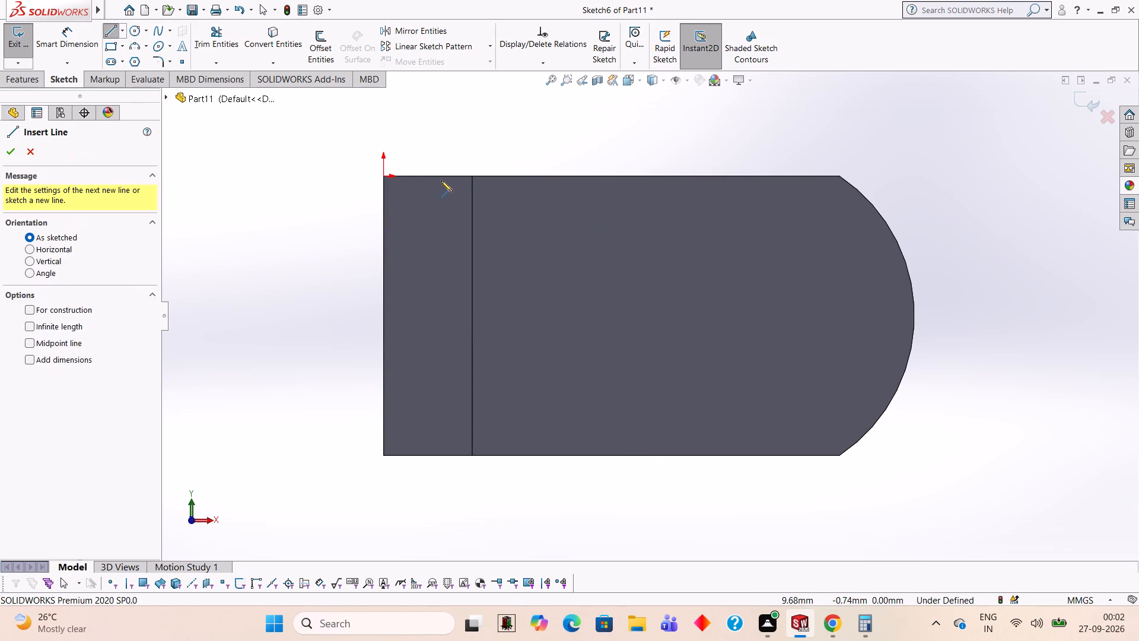
{"action": "left_click", "coordinate": [471, 176]}
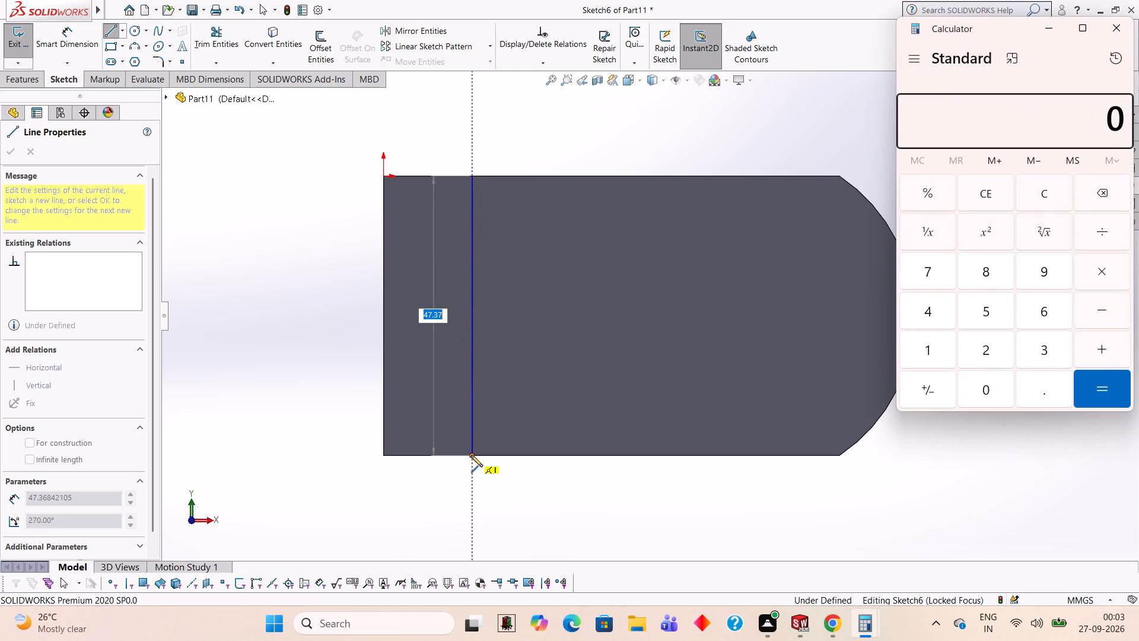
Switch to Calculator, work out half the difference between 50 and 47.37, and close Calculator.
{"action": "type", "text": "47"}
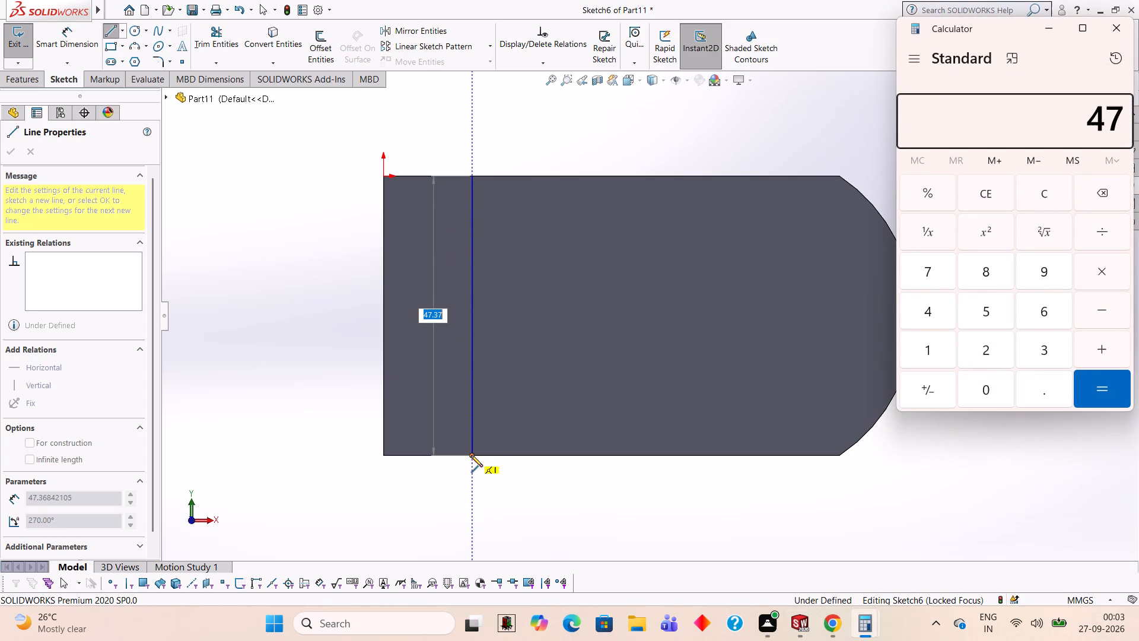
{"action": "type", "text": ".37"}
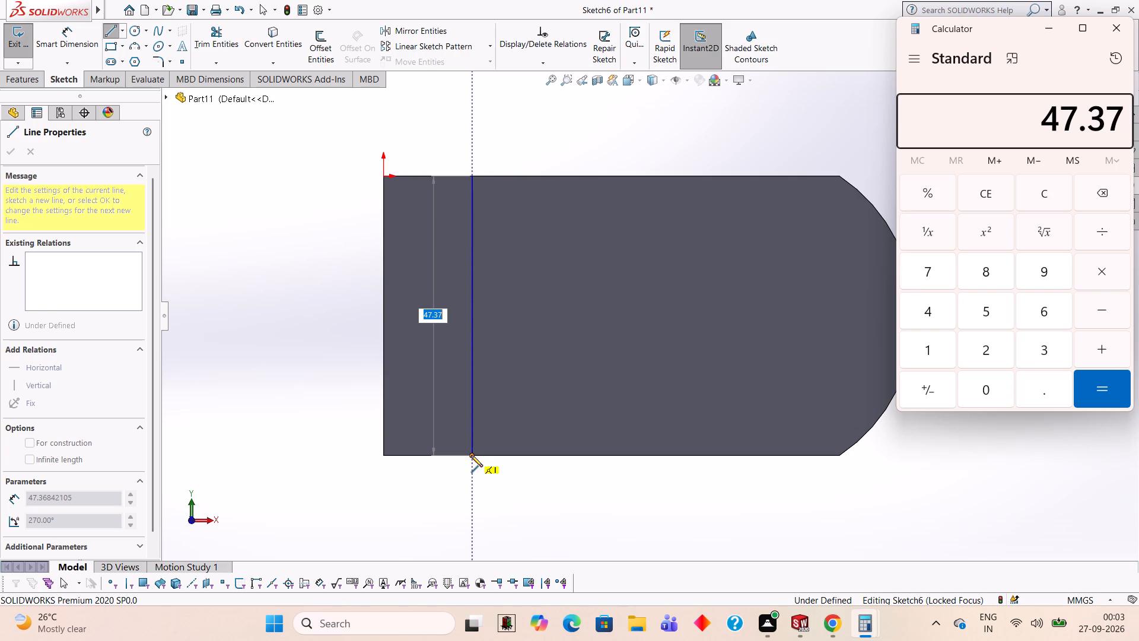
{"action": "key", "text": "BackSpace"}
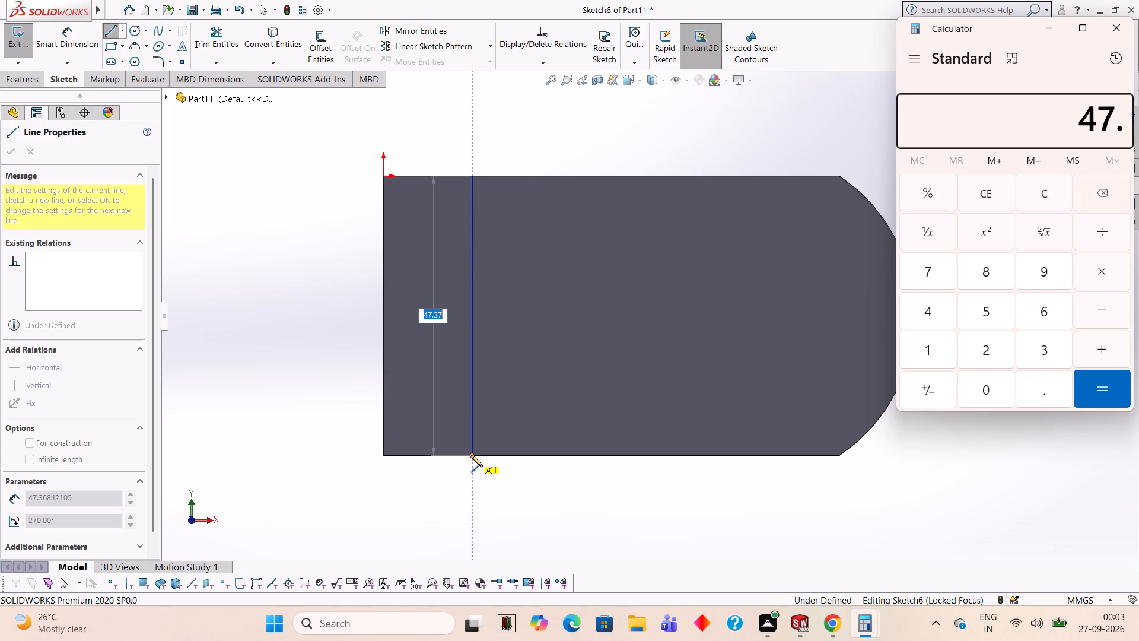
{"action": "key", "text": "BackSpace"}
{"action": "key", "text": "BackSpace"}
{"action": "key", "text": "BackSpace"}
{"action": "key", "text": "BackSpace"}
{"action": "type", "text": "50-"}
{"action": "type", "text": "47"}
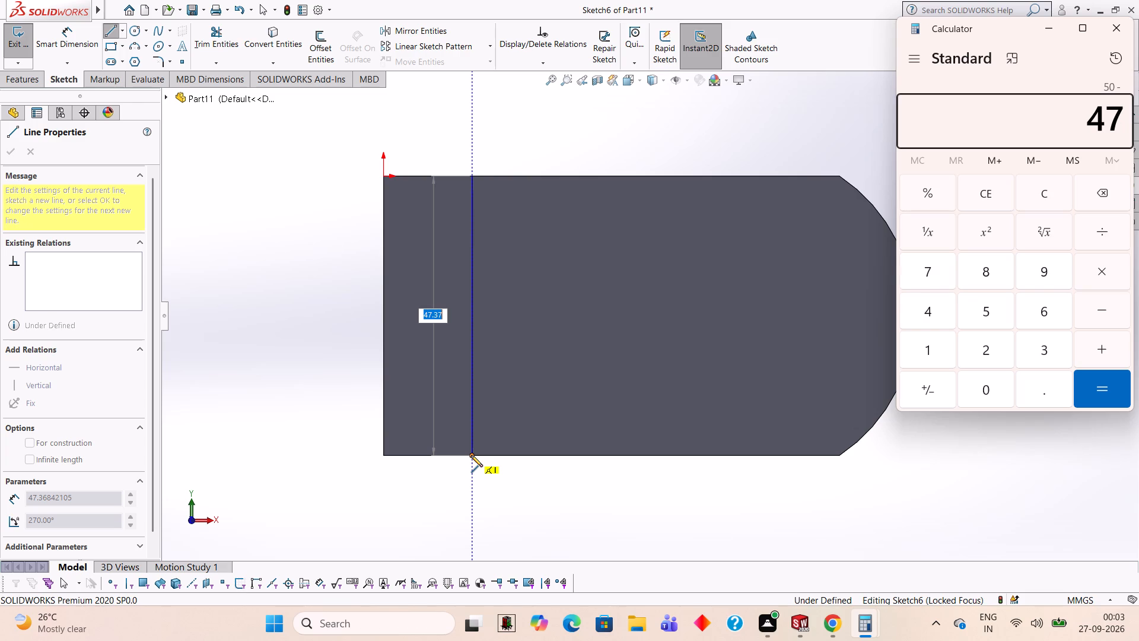
{"action": "key", "text": "period"}
{"action": "type", "text": "37"}
{"action": "key", "text": "Return"}
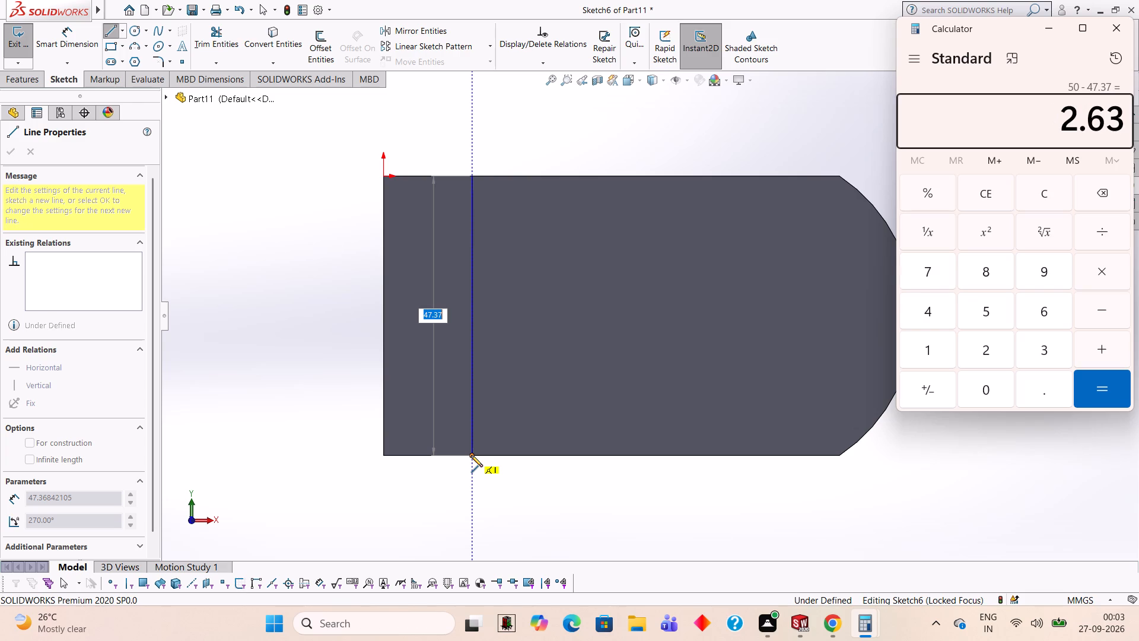
{"action": "type", "text": "/2"}
{"action": "key", "text": "Return"}
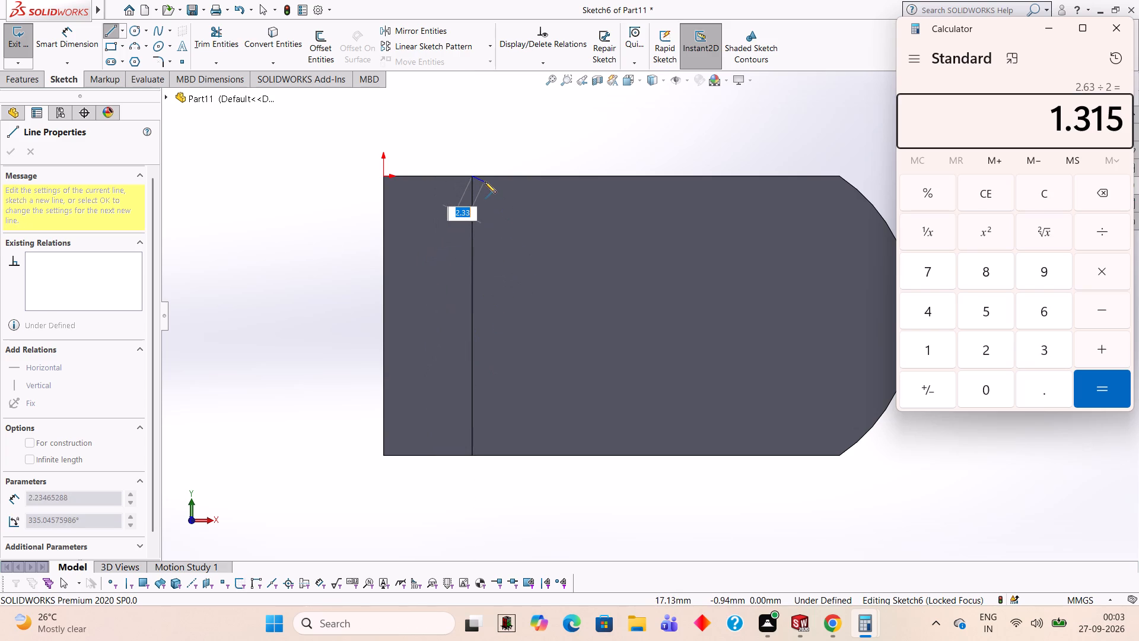
{"action": "key", "text": "Escape"}
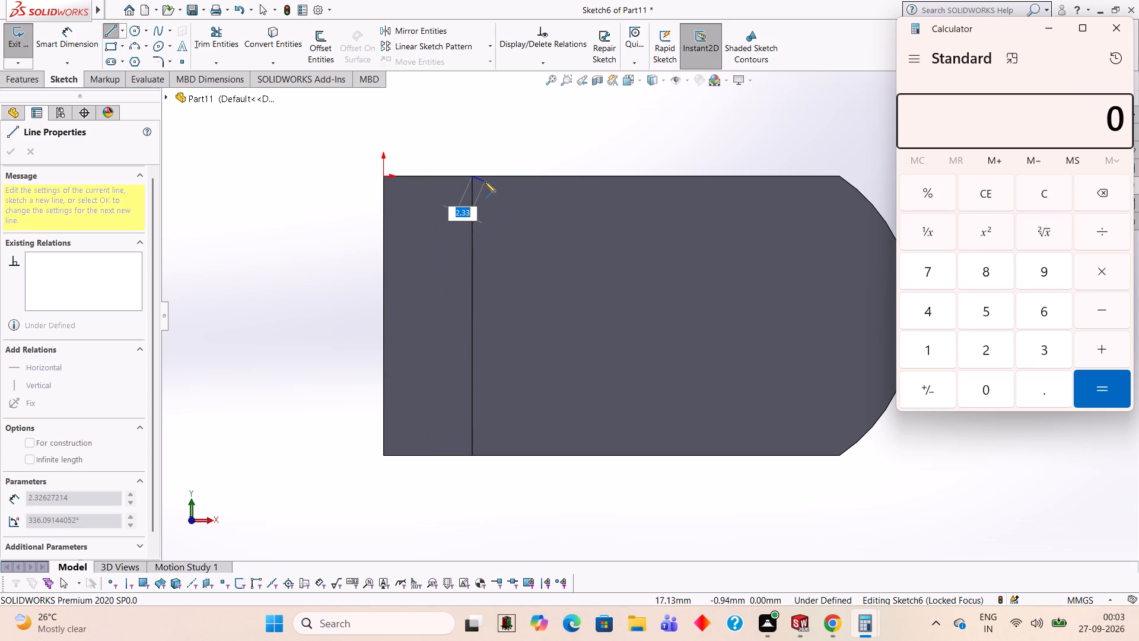
{"action": "key", "text": "ctrl+z"}
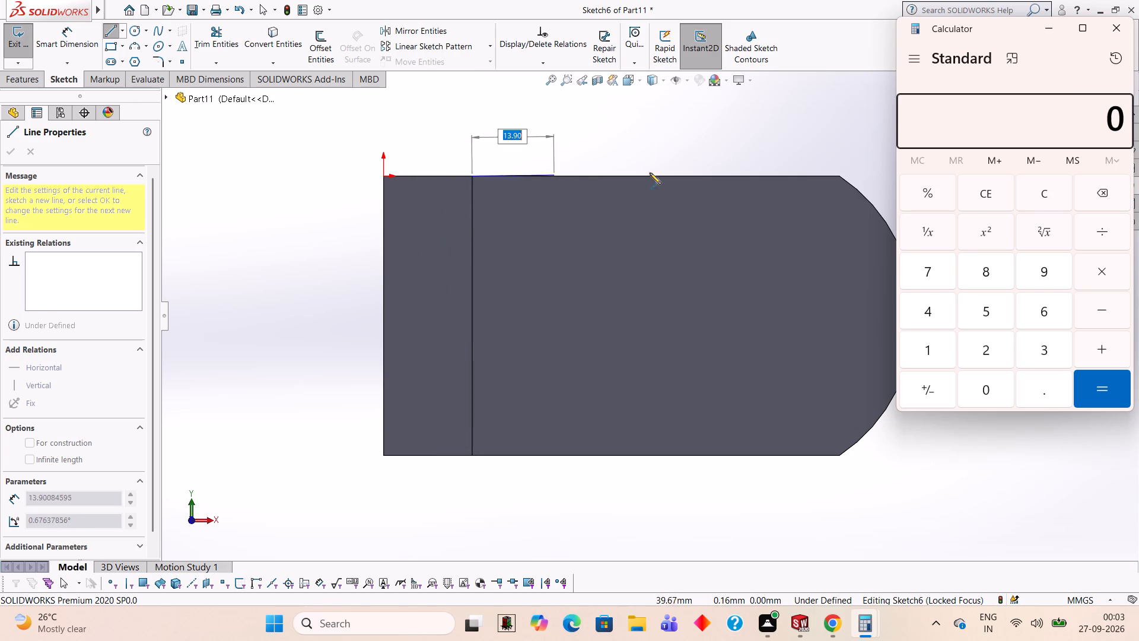
{"action": "left_click", "coordinate": [1126, 30]}
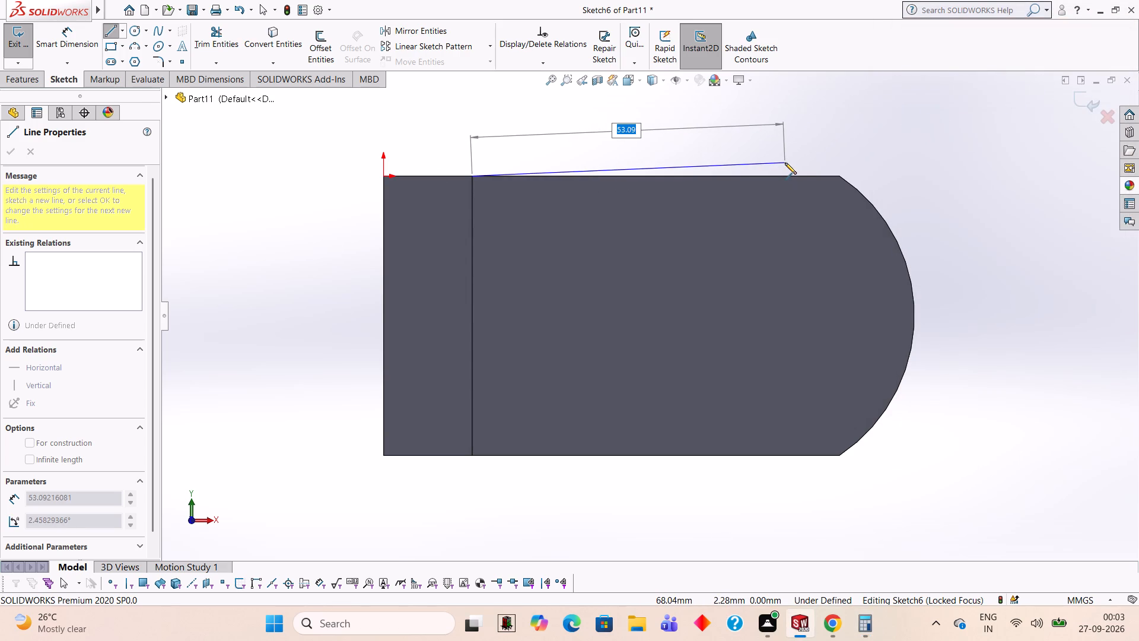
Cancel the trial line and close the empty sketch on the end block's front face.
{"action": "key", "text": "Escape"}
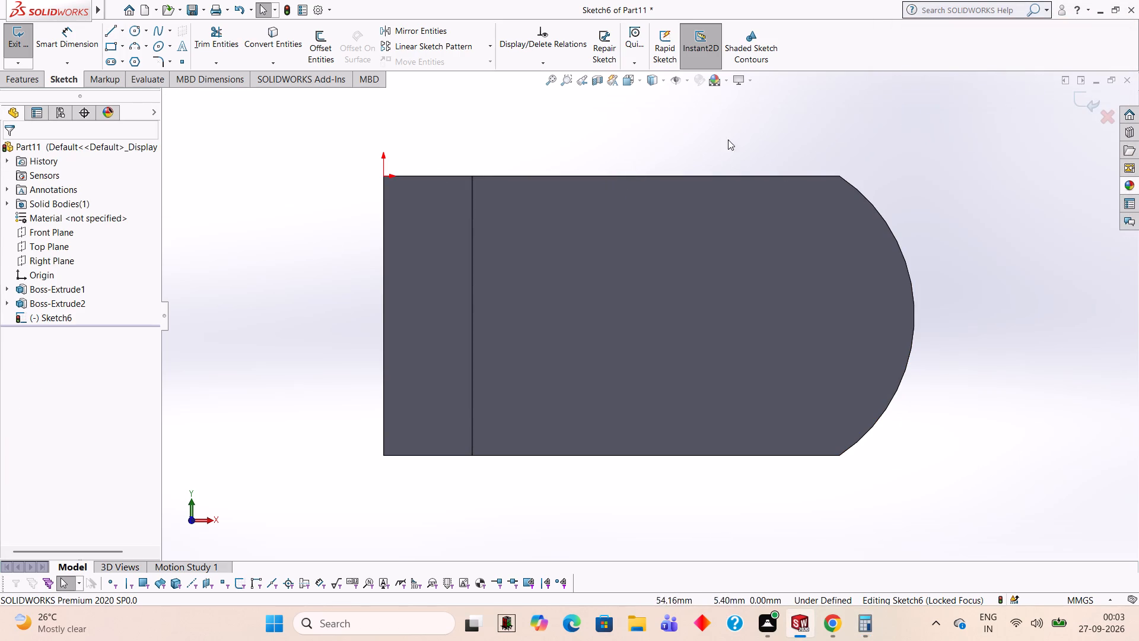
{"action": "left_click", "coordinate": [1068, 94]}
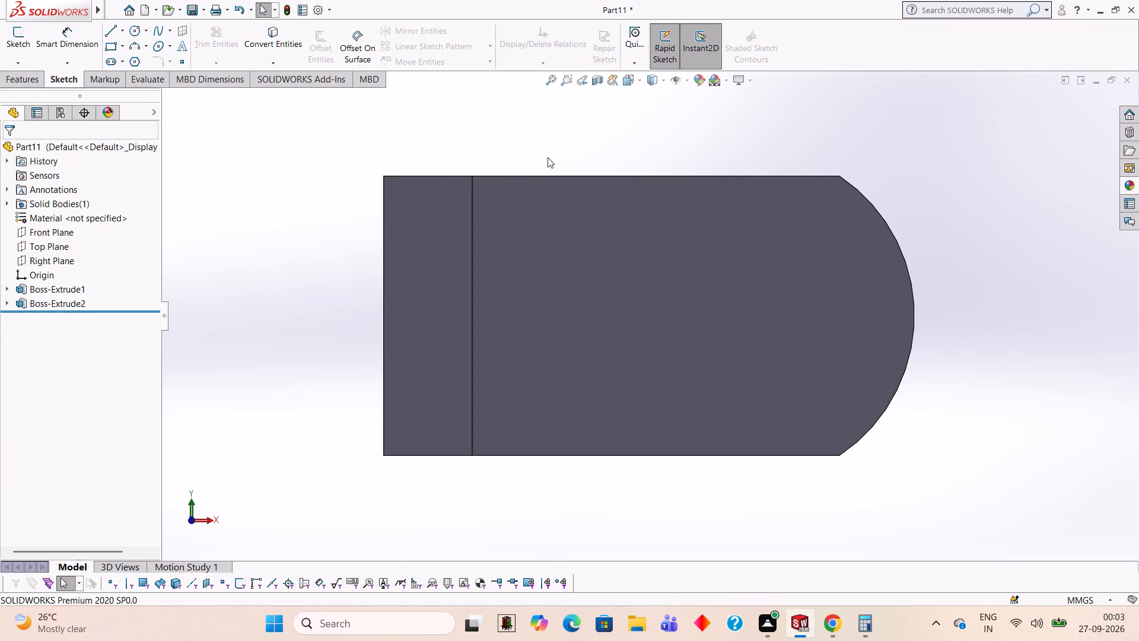
Open a new sketch on the part's L-shaped top face and view it face-on.
{"action": "middle_click_drag", "start_coordinate": [561, 164], "coordinate": [556, 376]}
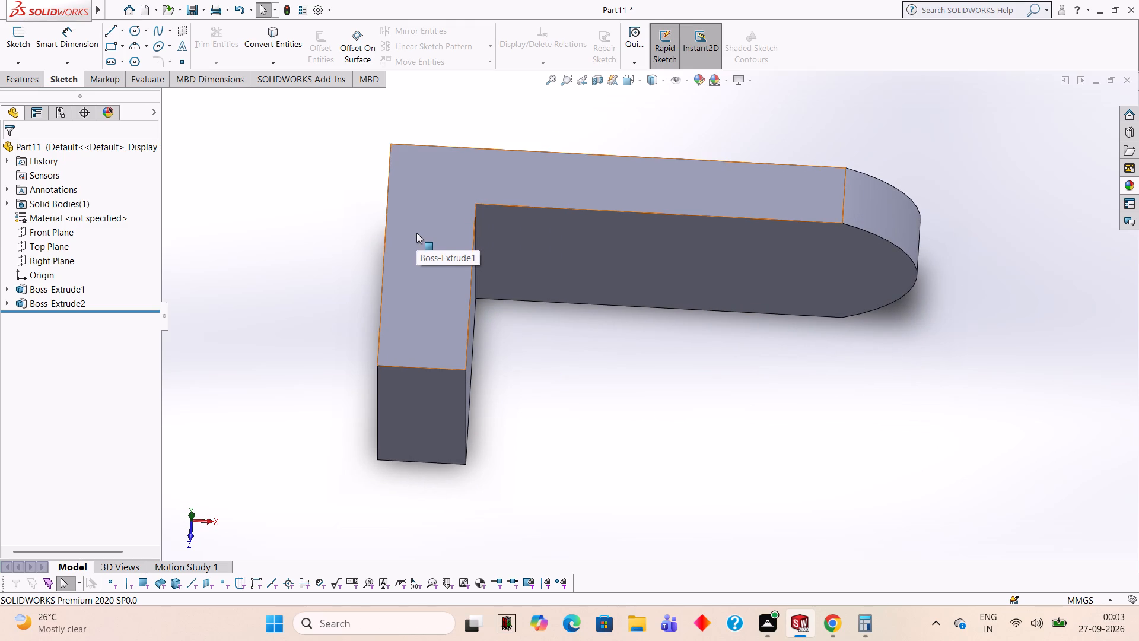
{"action": "middle_click_drag", "start_coordinate": [619, 127], "coordinate": [584, 137]}
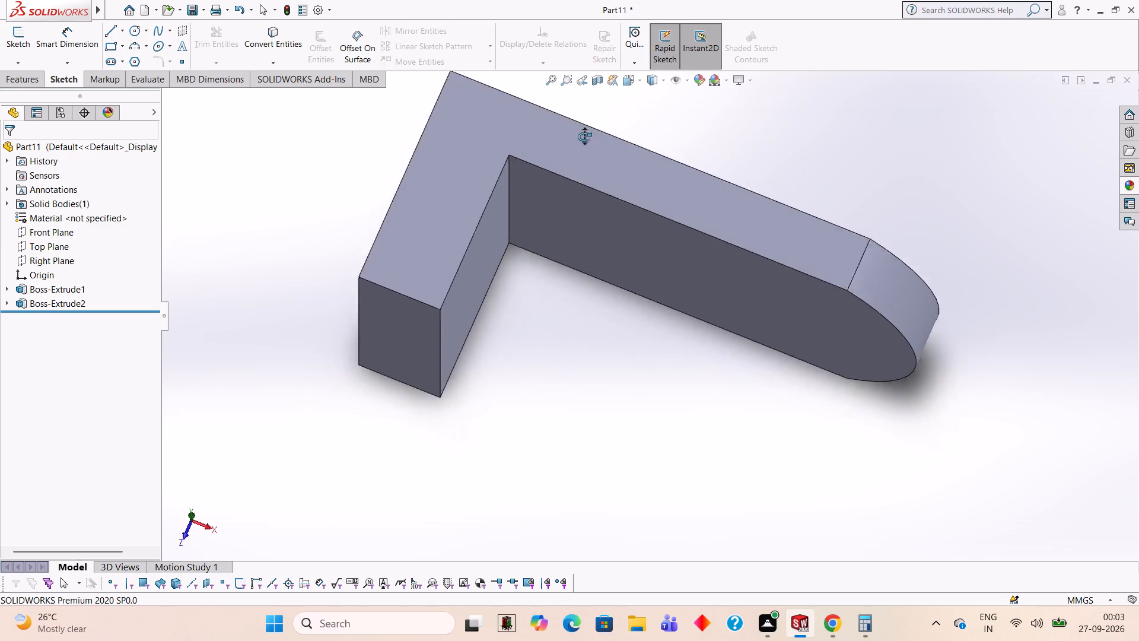
{"action": "middle_click_drag", "start_coordinate": [584, 137], "coordinate": [565, 141]}
{"action": "middle_click_drag", "start_coordinate": [793, 175], "coordinate": [667, 157]}
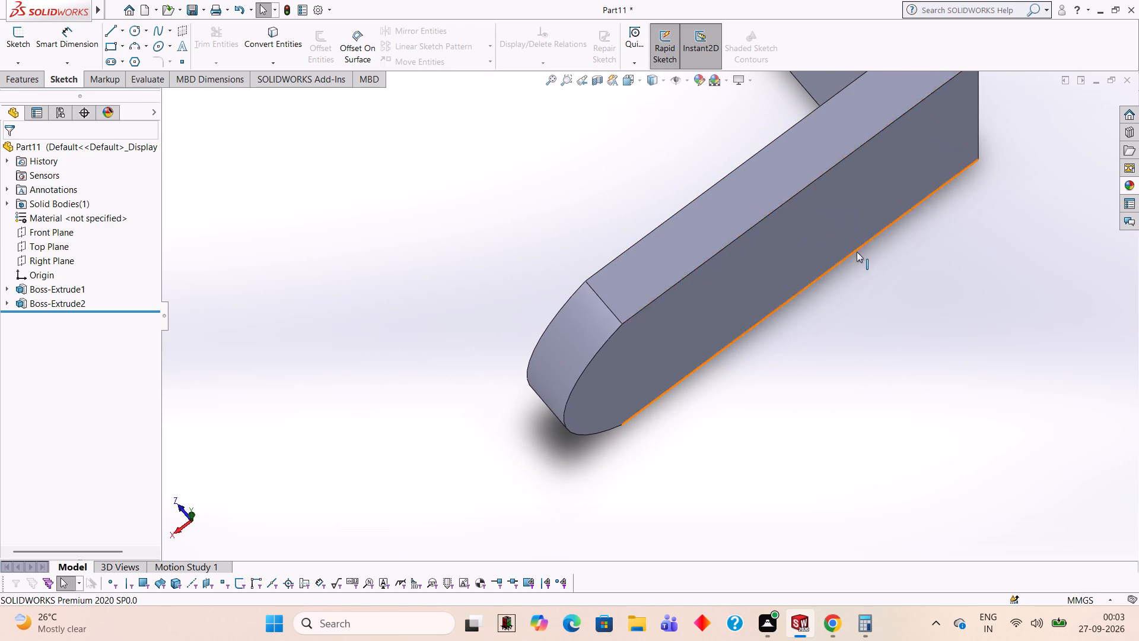
{"action": "middle_click_drag", "start_coordinate": [829, 257], "coordinate": [947, 262]}
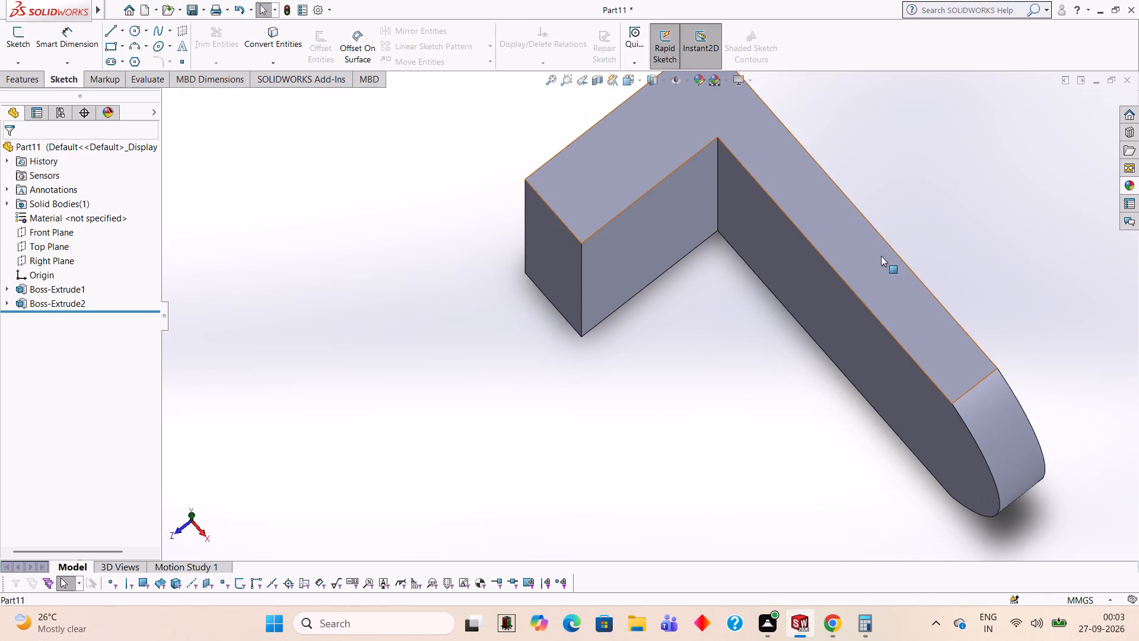
{"action": "middle_click_drag", "start_coordinate": [883, 213], "coordinate": [924, 214]}
{"action": "left_click", "coordinate": [685, 195]}
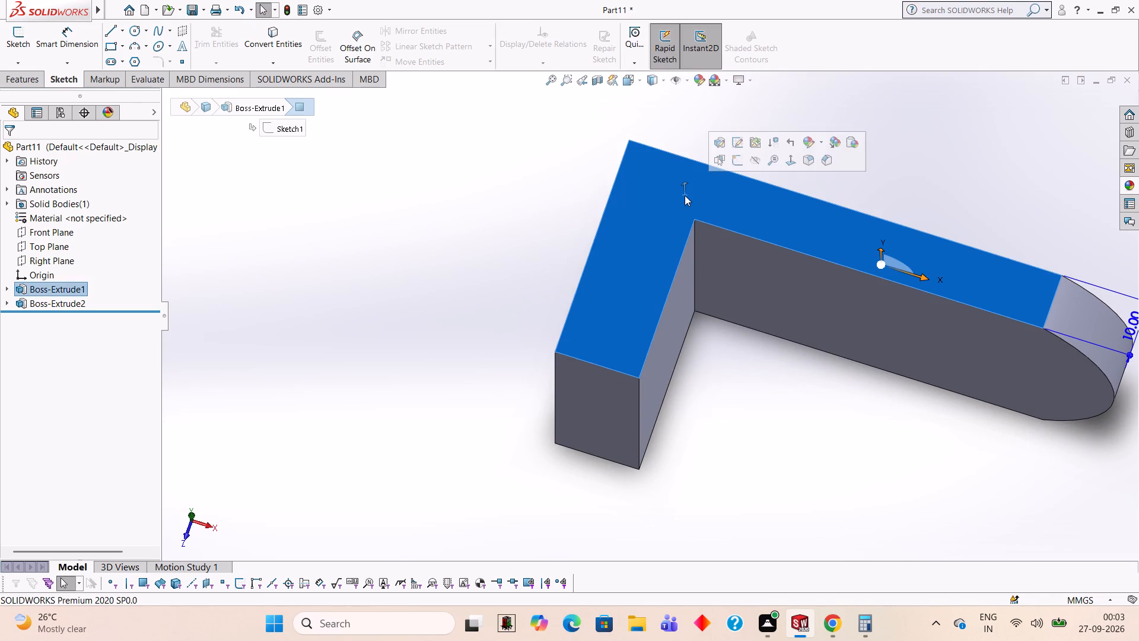
{"action": "left_click", "coordinate": [736, 164]}
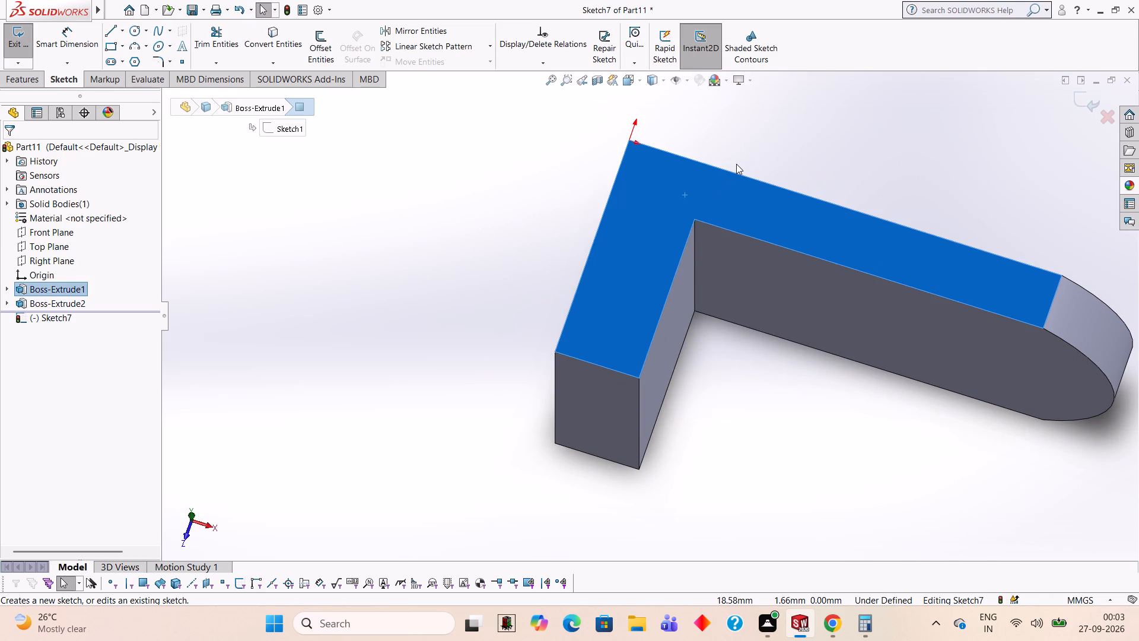
{"action": "key", "text": "ctrl+8"}
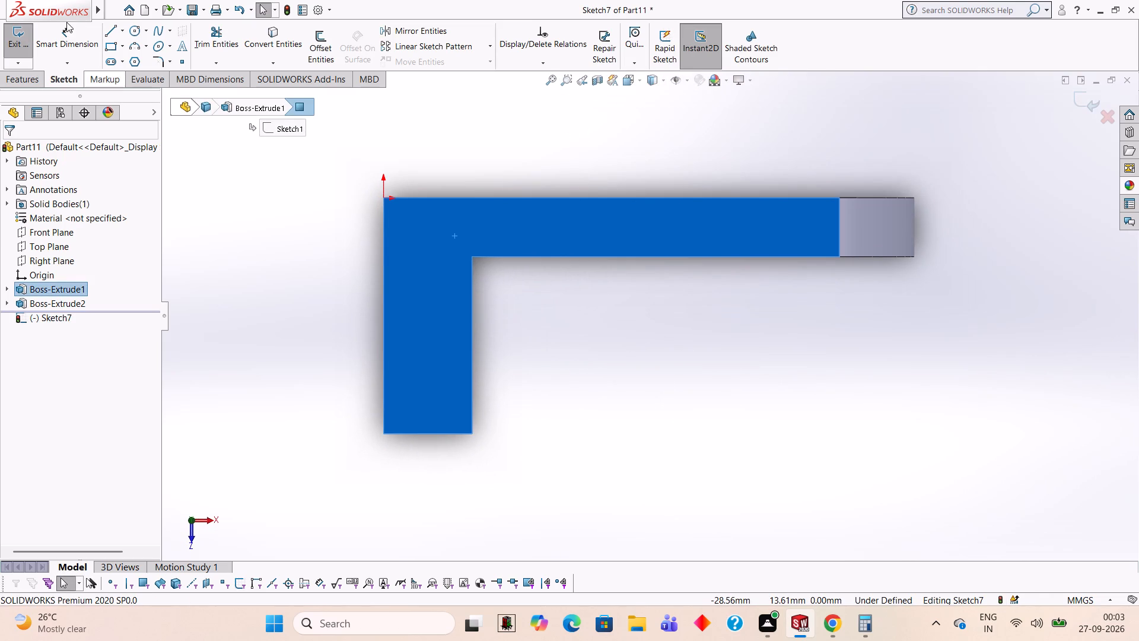
Trace the L-shaped top face with five connected lines, leaving the end block's front edge open.
{"action": "left_click", "coordinate": [116, 27]}
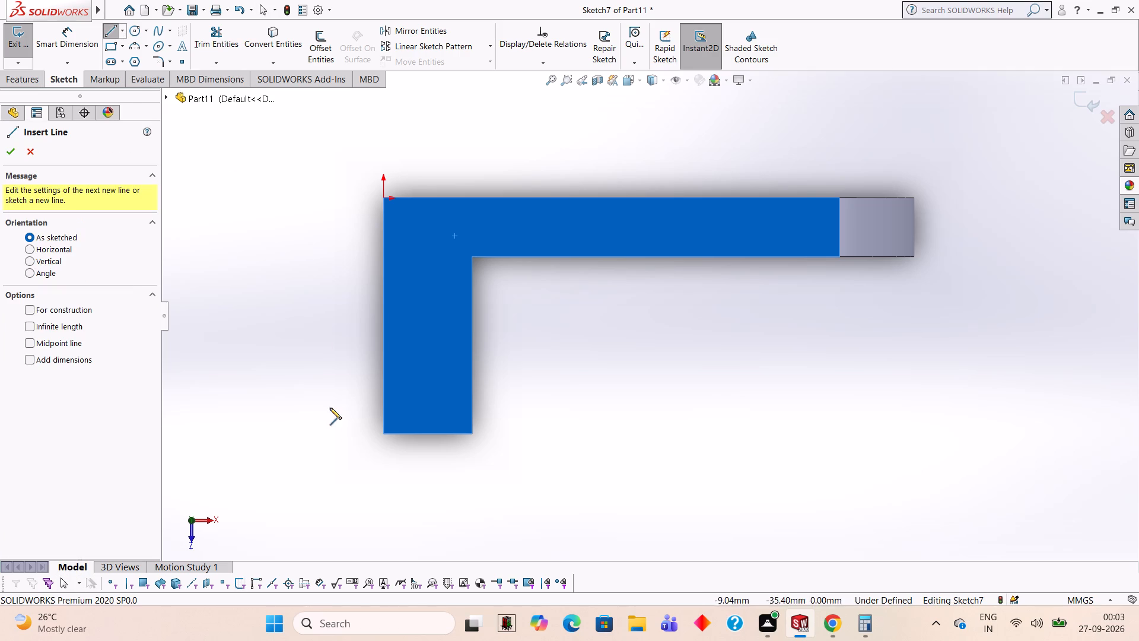
{"action": "left_click", "coordinate": [383, 431]}
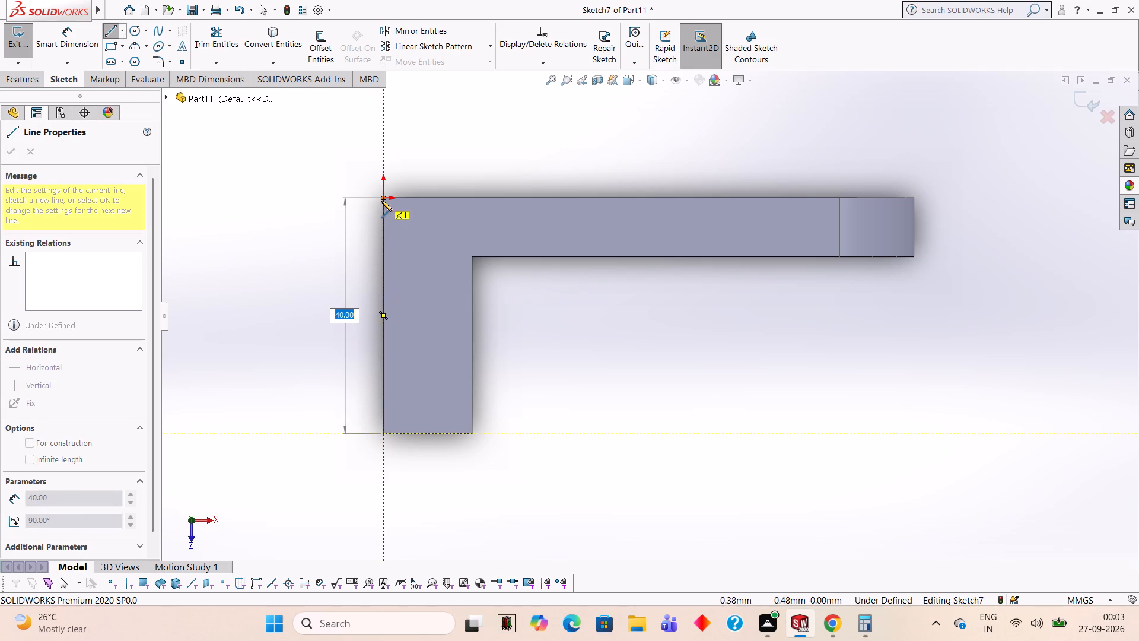
{"action": "left_click", "coordinate": [382, 197]}
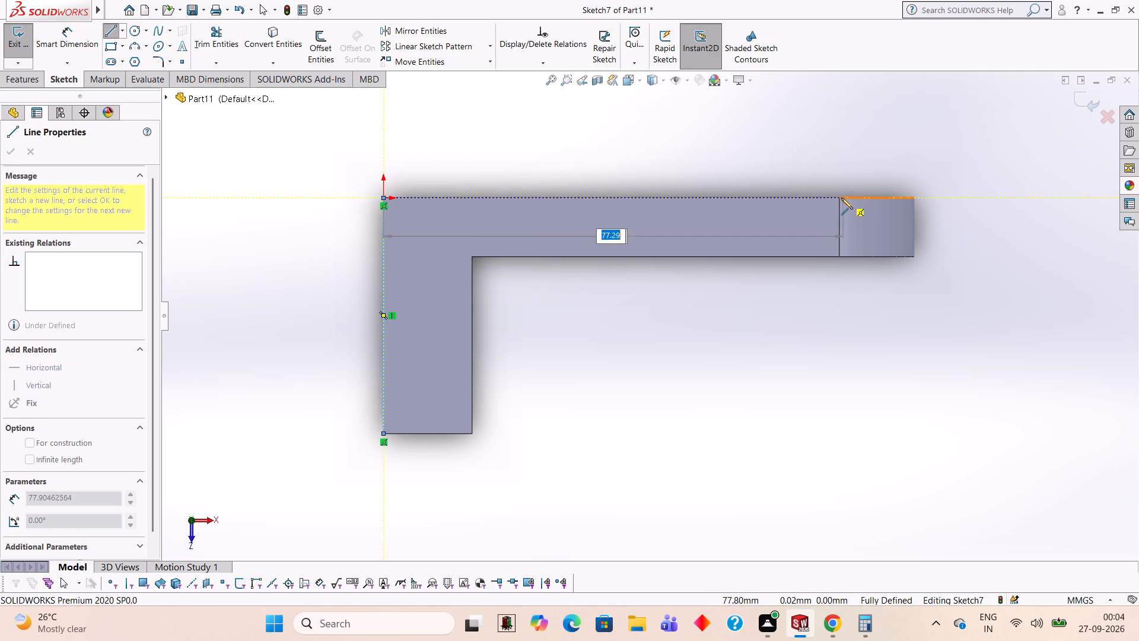
{"action": "left_click", "coordinate": [840, 198]}
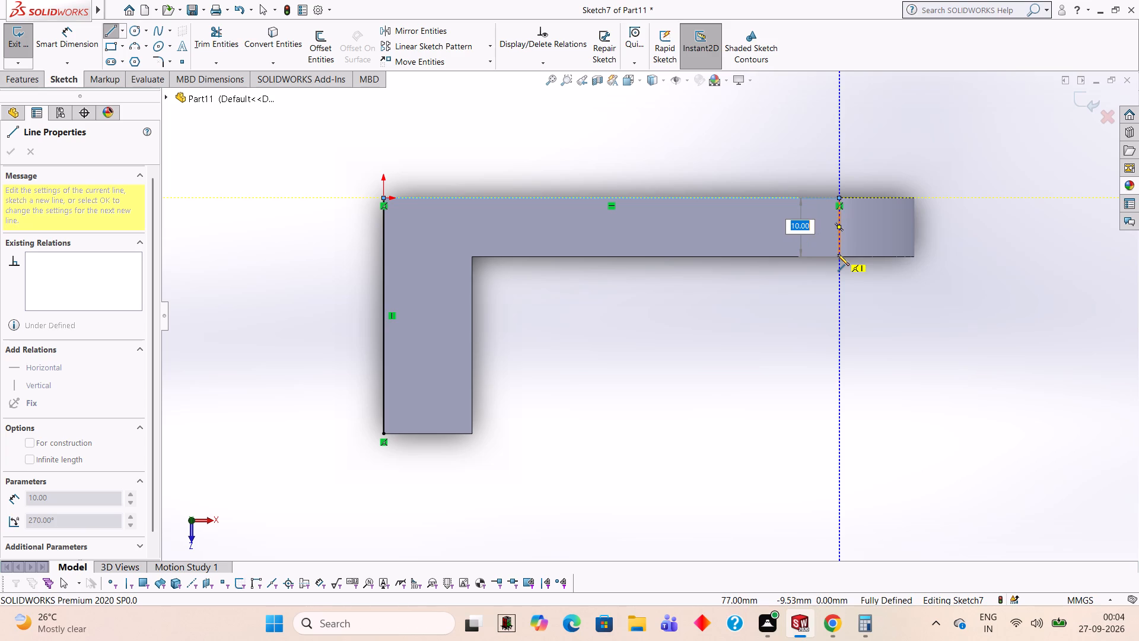
{"action": "left_click", "coordinate": [838, 254]}
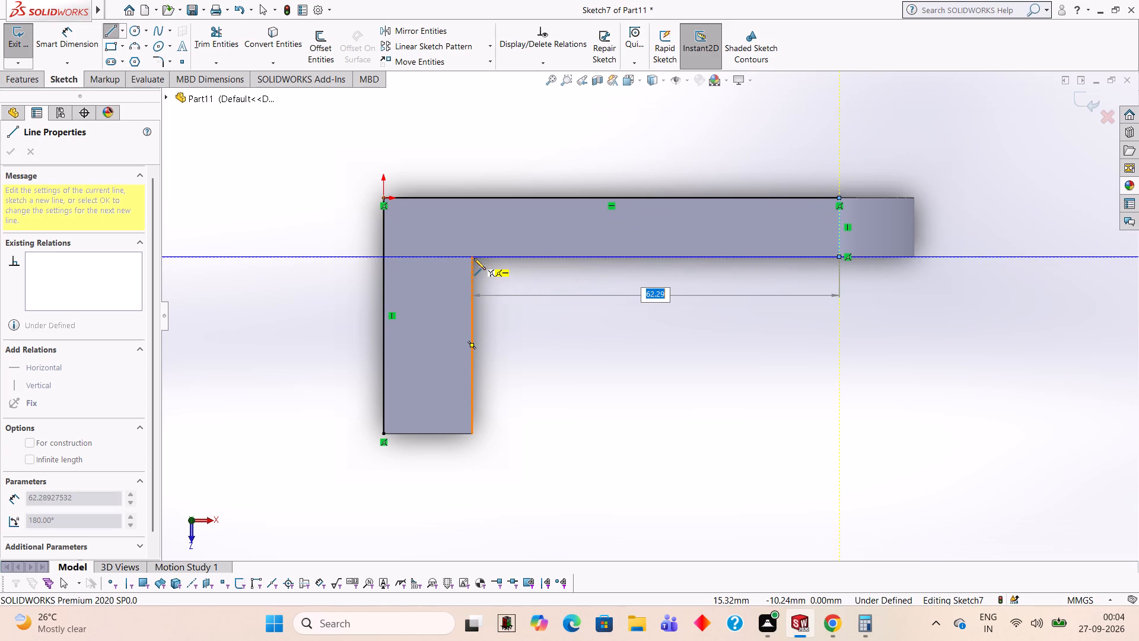
{"action": "left_click", "coordinate": [473, 258]}
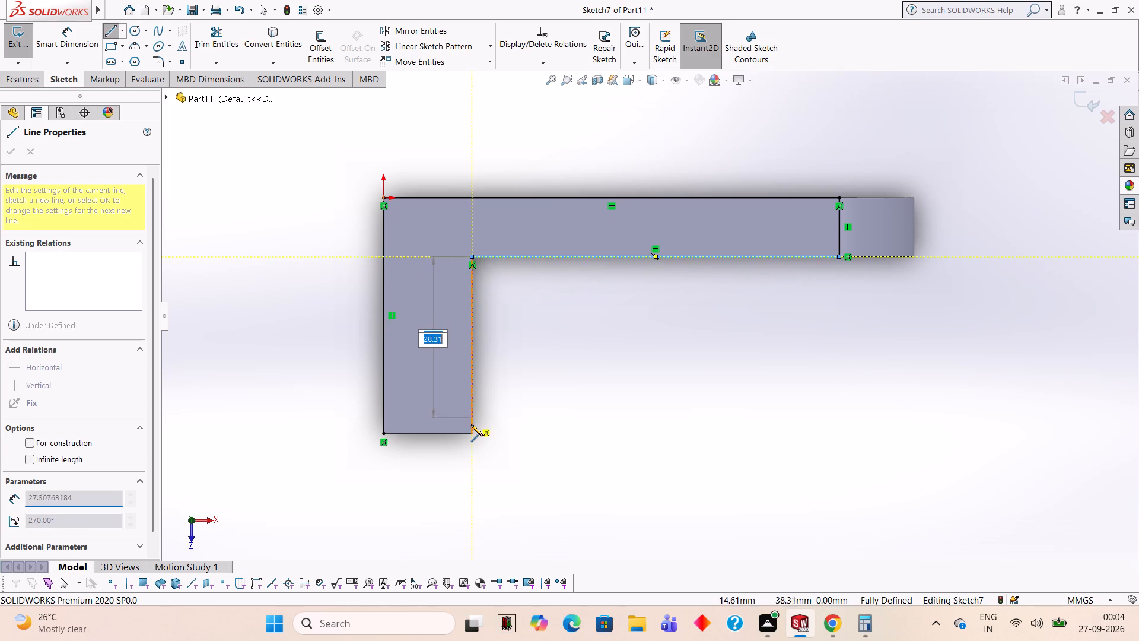
{"action": "left_click", "coordinate": [471, 434]}
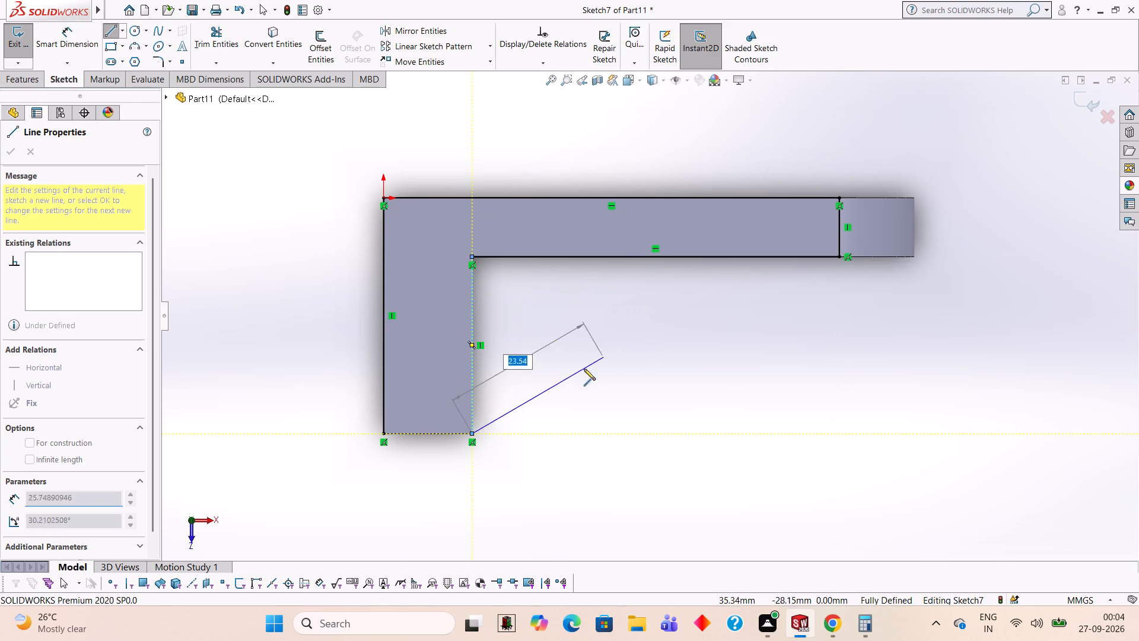
{"action": "key", "text": "Escape"}
Extrude the L-shaped top-face sketch 1.315 mm, closing its open side with the end block's model edge.
{"action": "middle_click_drag", "start_coordinate": [702, 411], "coordinate": [693, 401]}
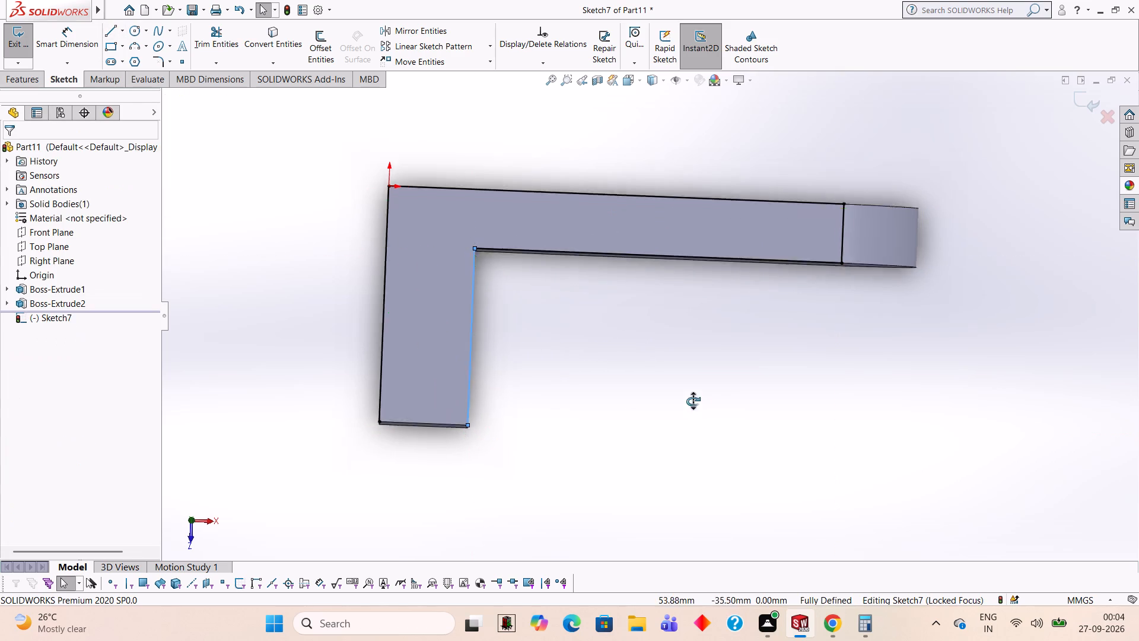
{"action": "middle_click_drag", "start_coordinate": [693, 401], "coordinate": [692, 278]}
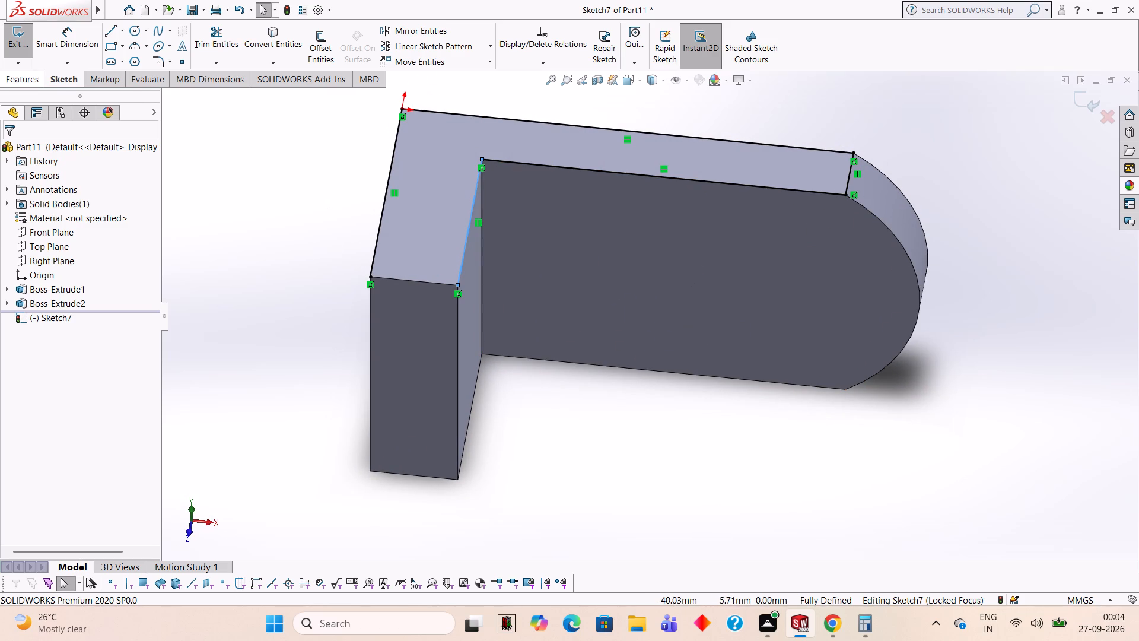
{"action": "left_click", "coordinate": [27, 85]}
{"action": "left_click", "coordinate": [35, 55]}
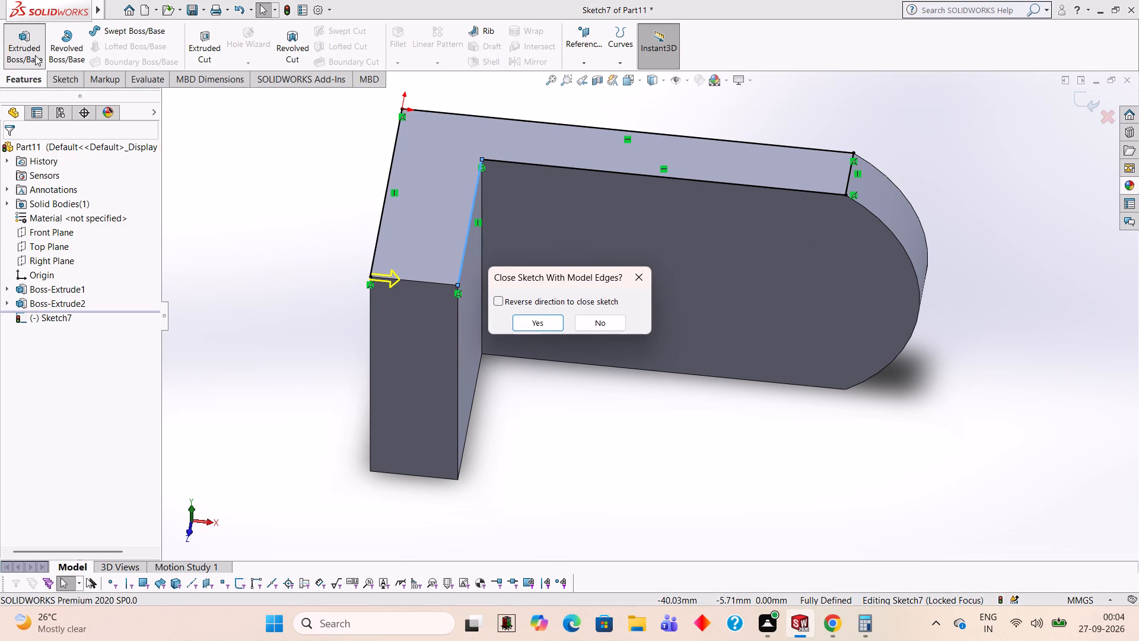
{"action": "left_click", "coordinate": [534, 319]}
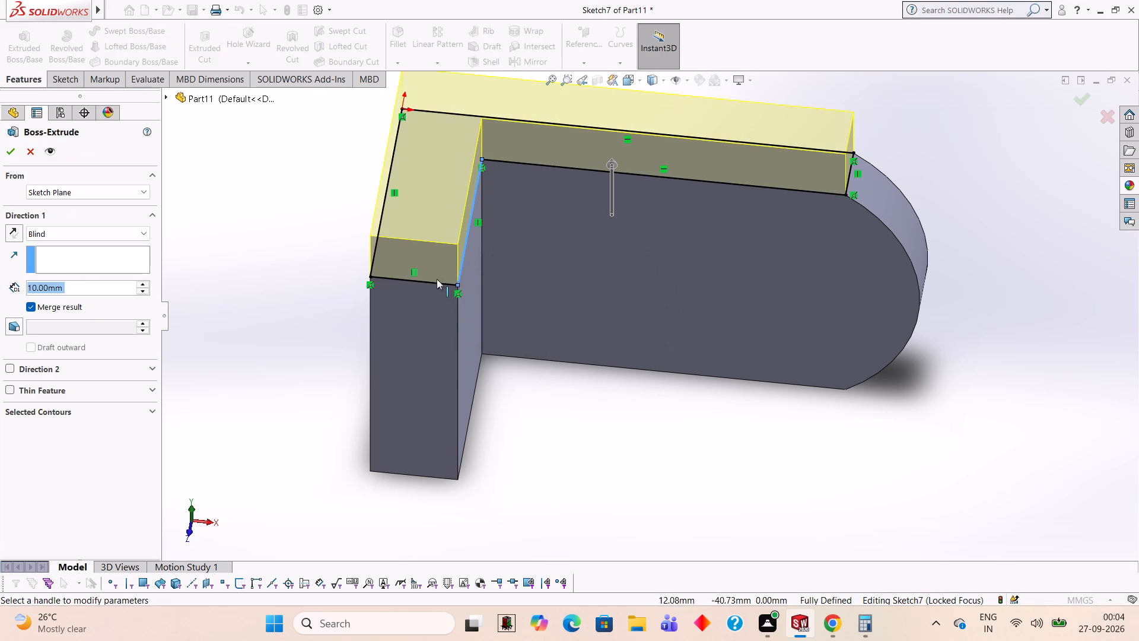
{"action": "type", "text": "1.3"}
{"action": "type", "text": "15"}
{"action": "key", "text": "Return"}
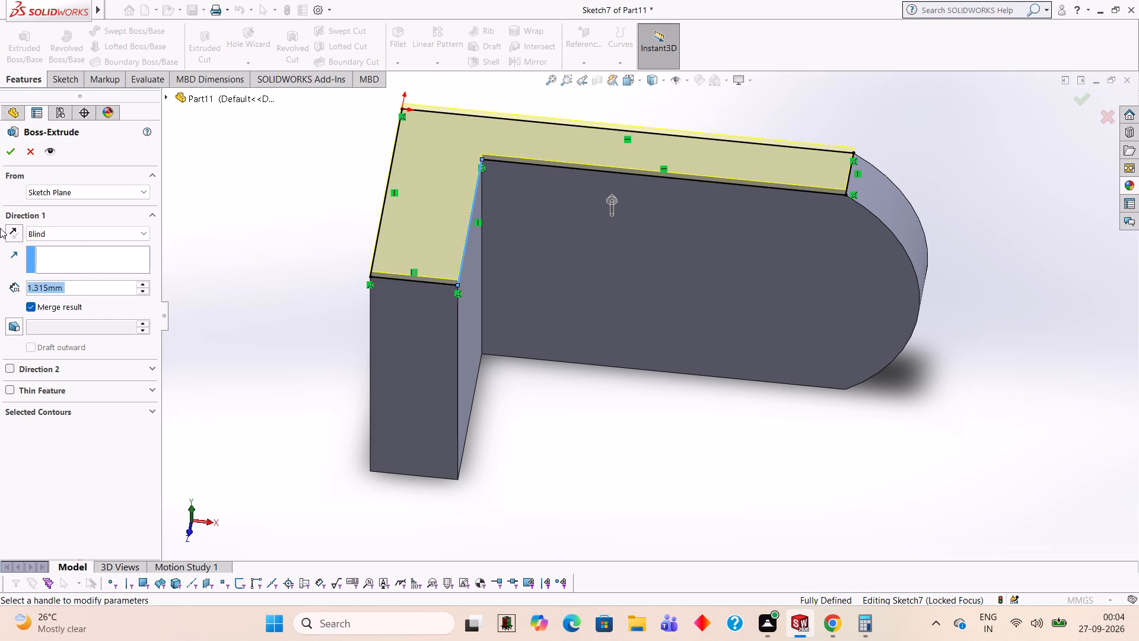
{"action": "left_click", "coordinate": [11, 153]}
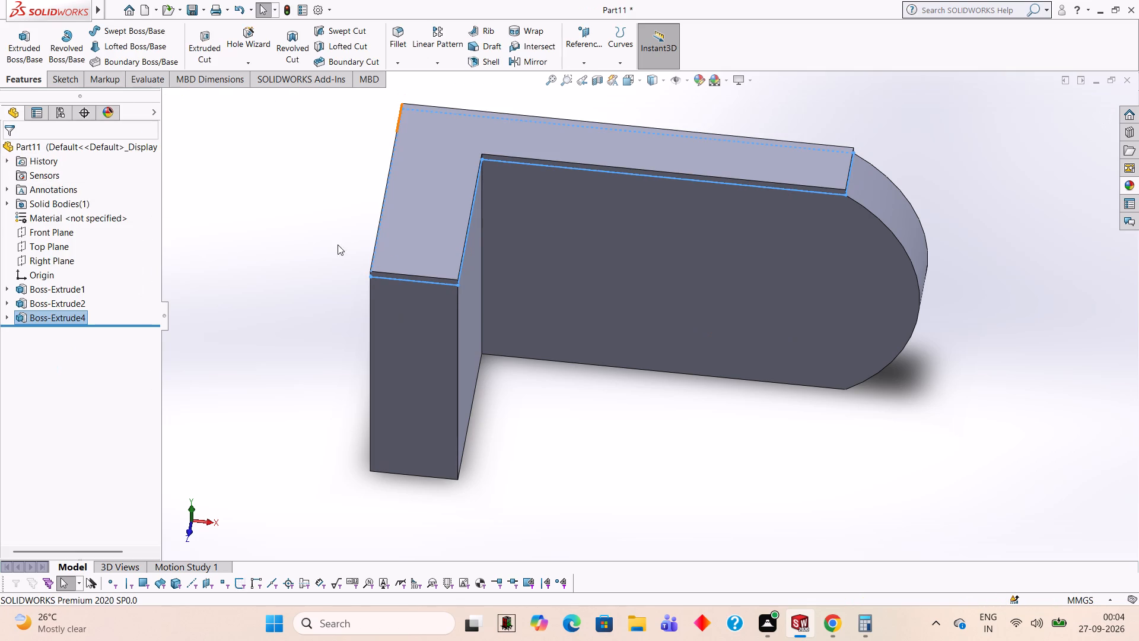
{"action": "left_click", "coordinate": [309, 231]}
Open a new sketch on the part's L-shaped bottom face and view it face-on.
{"action": "middle_click_drag", "start_coordinate": [705, 300], "coordinate": [699, 182]}
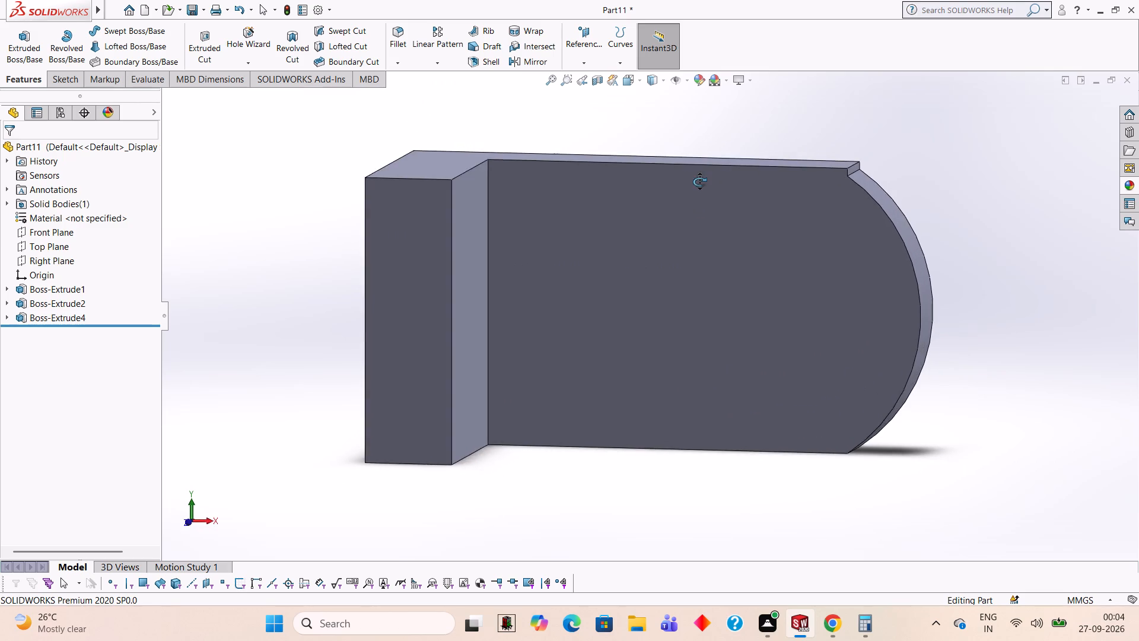
{"action": "middle_click_drag", "start_coordinate": [699, 182], "coordinate": [729, 197]}
{"action": "middle_click_drag", "start_coordinate": [787, 389], "coordinate": [705, 233]}
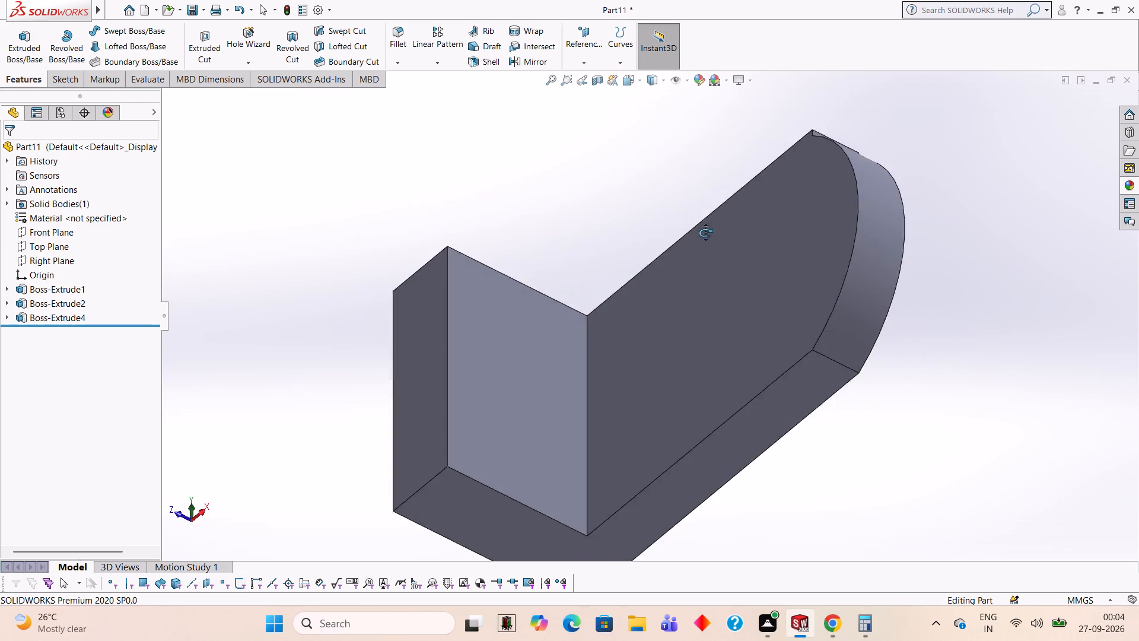
{"action": "middle_click_drag", "start_coordinate": [705, 233], "coordinate": [732, 225]}
{"action": "left_click", "coordinate": [669, 474]}
{"action": "left_click", "coordinate": [723, 433]}
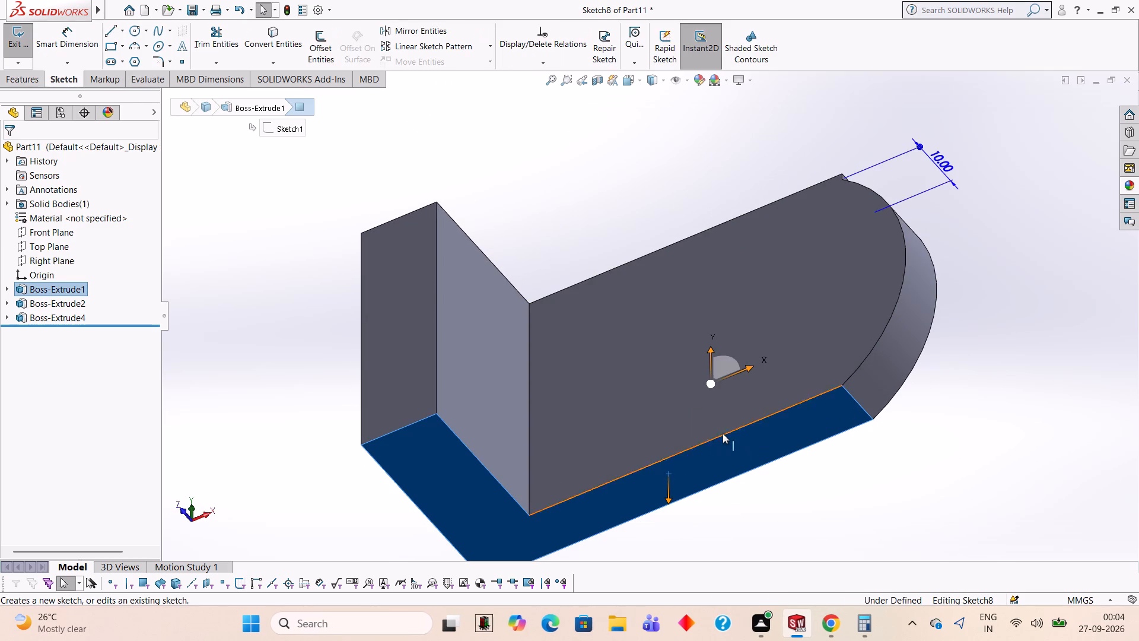
{"action": "key", "text": "ctrl+8"}
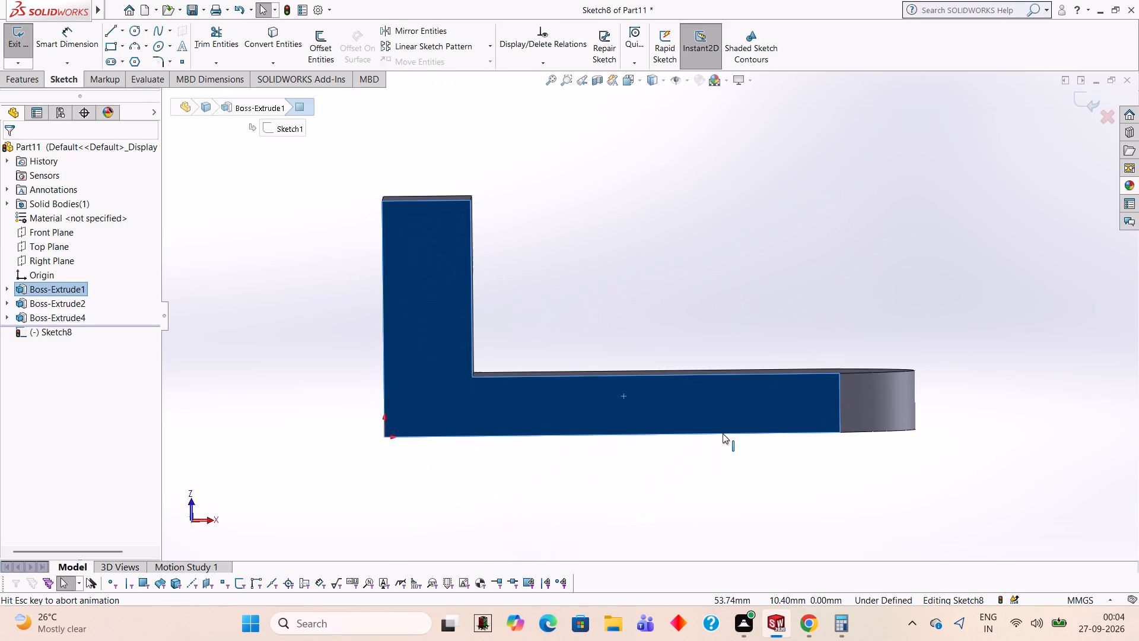
Trace the L-shaped bottom face with six connected lines forming a closed outline, excluding the rounded end.
{"action": "left_click", "coordinate": [111, 30]}
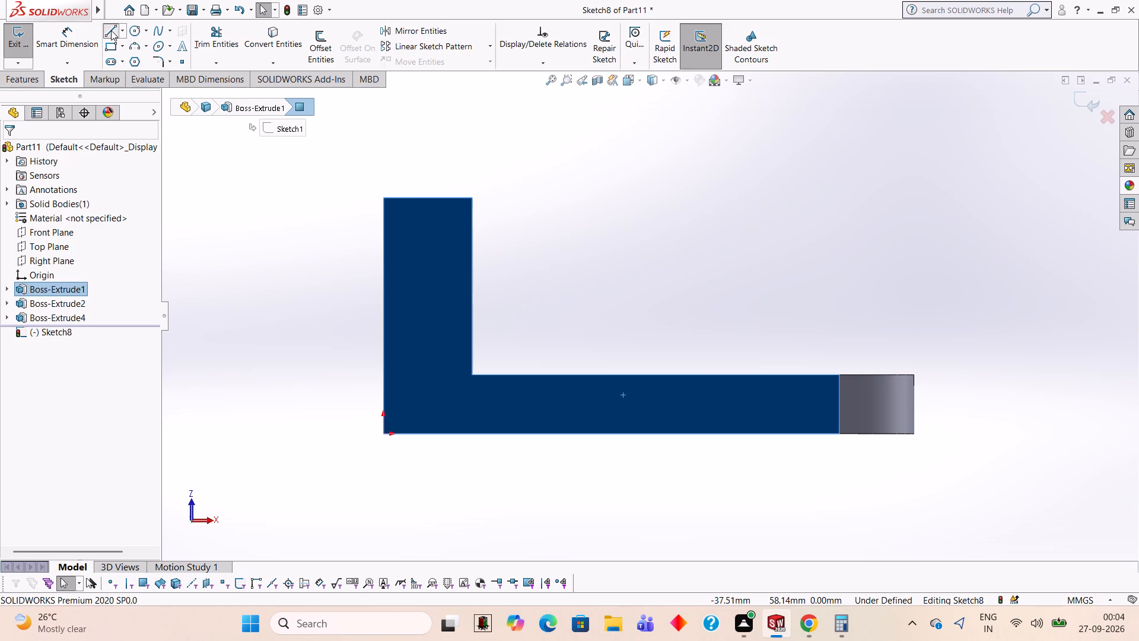
{"action": "left_click", "coordinate": [384, 199]}
{"action": "left_click", "coordinate": [473, 196]}
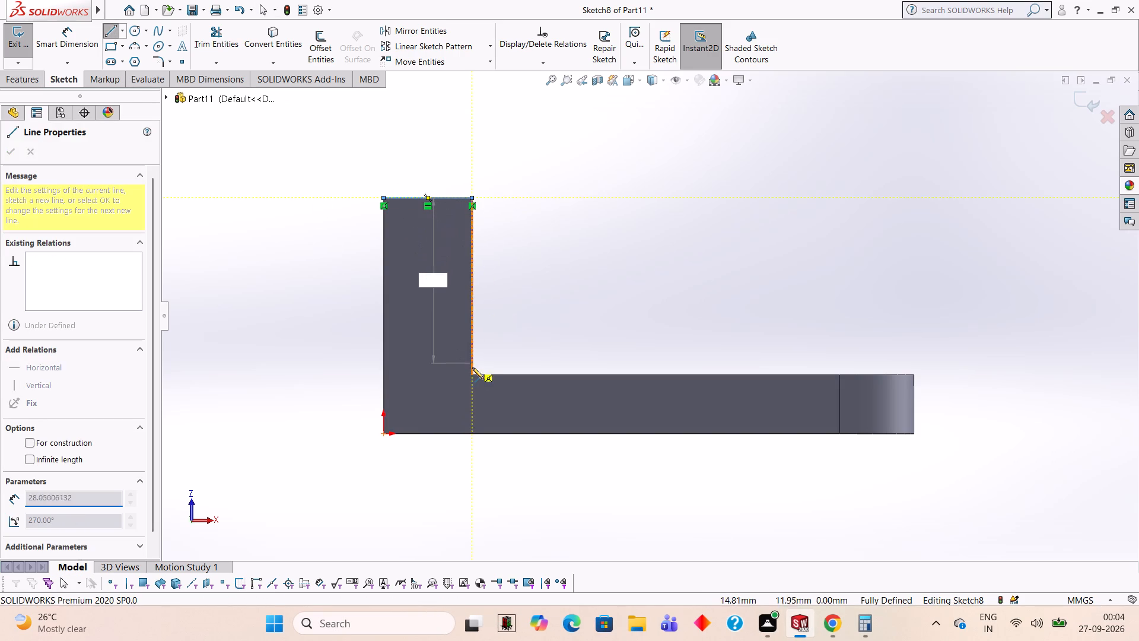
{"action": "left_click", "coordinate": [472, 373]}
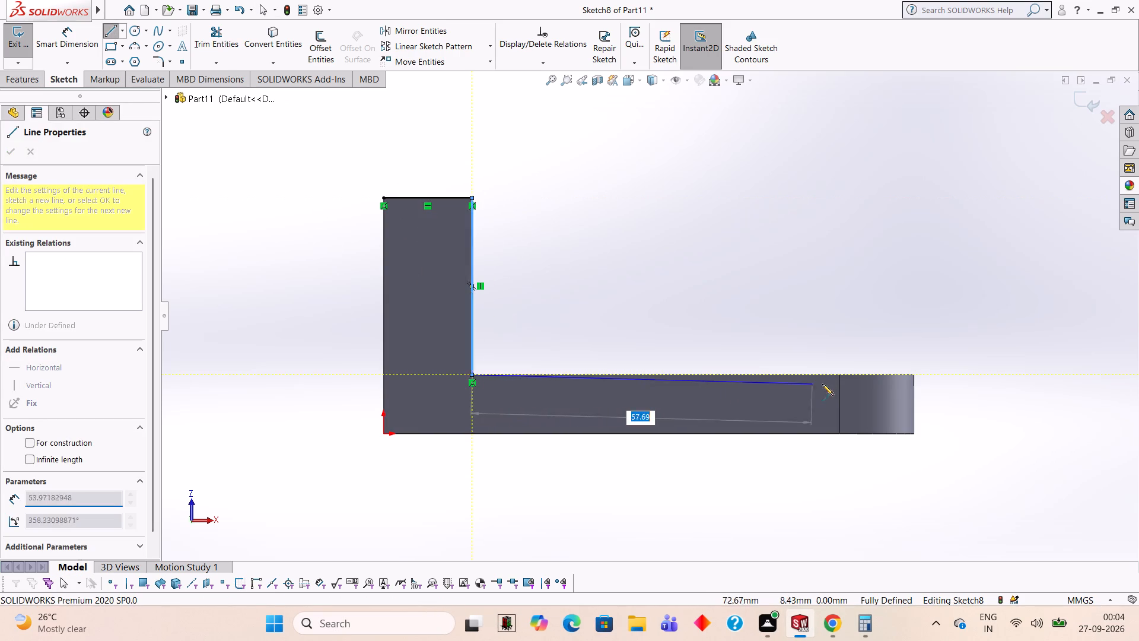
{"action": "left_click", "coordinate": [839, 376]}
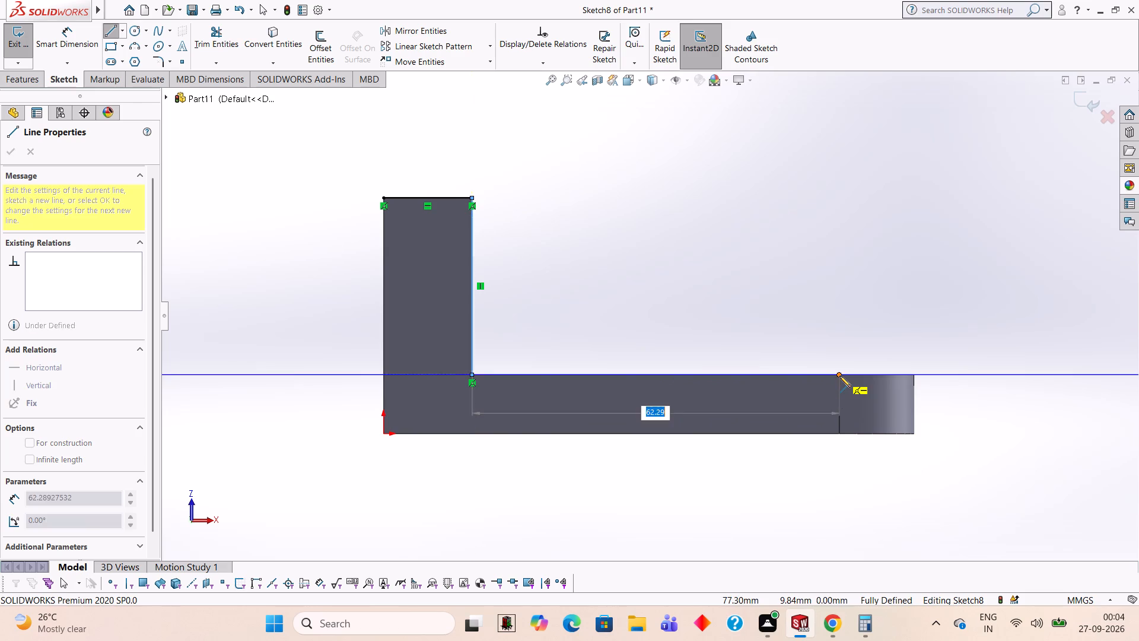
{"action": "left_click", "coordinate": [839, 433]}
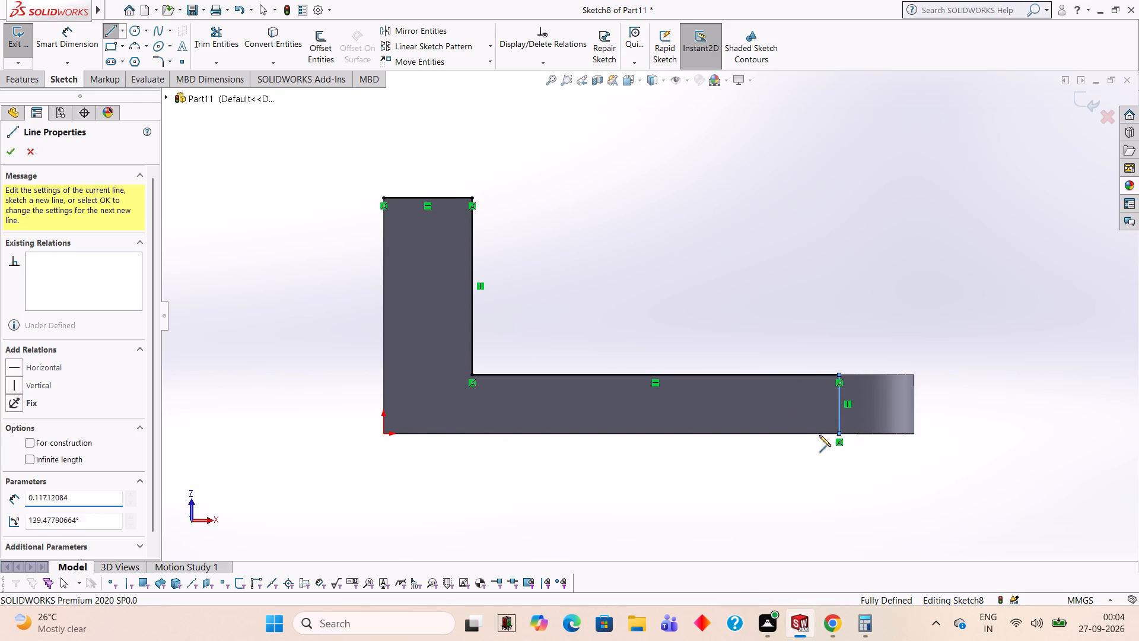
{"action": "left_click", "coordinate": [383, 433]}
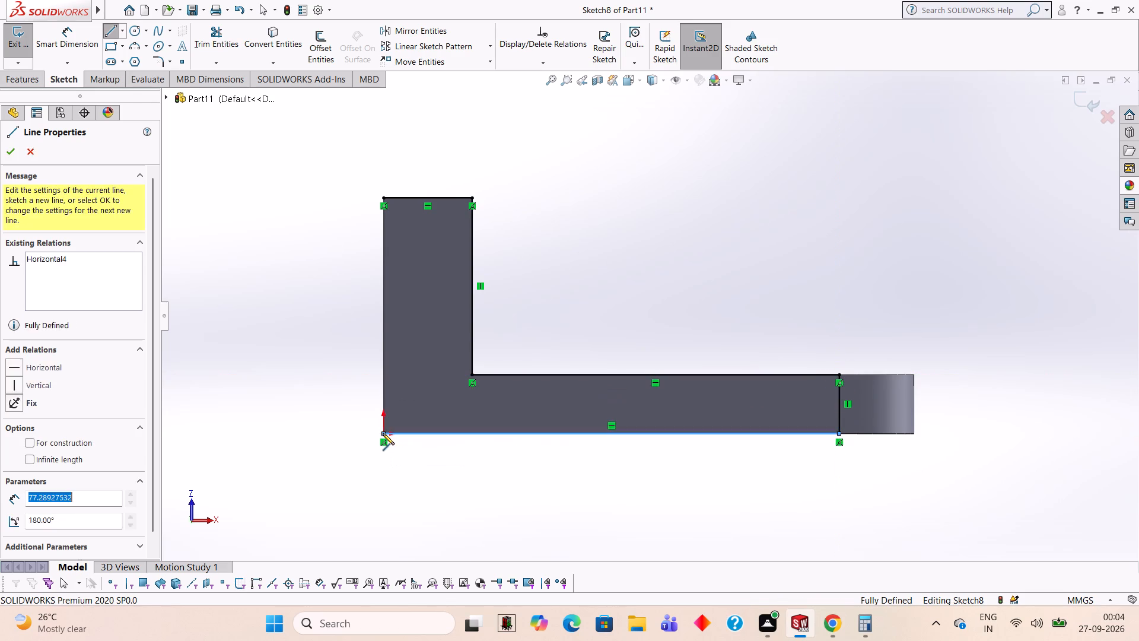
{"action": "left_click", "coordinate": [381, 198]}
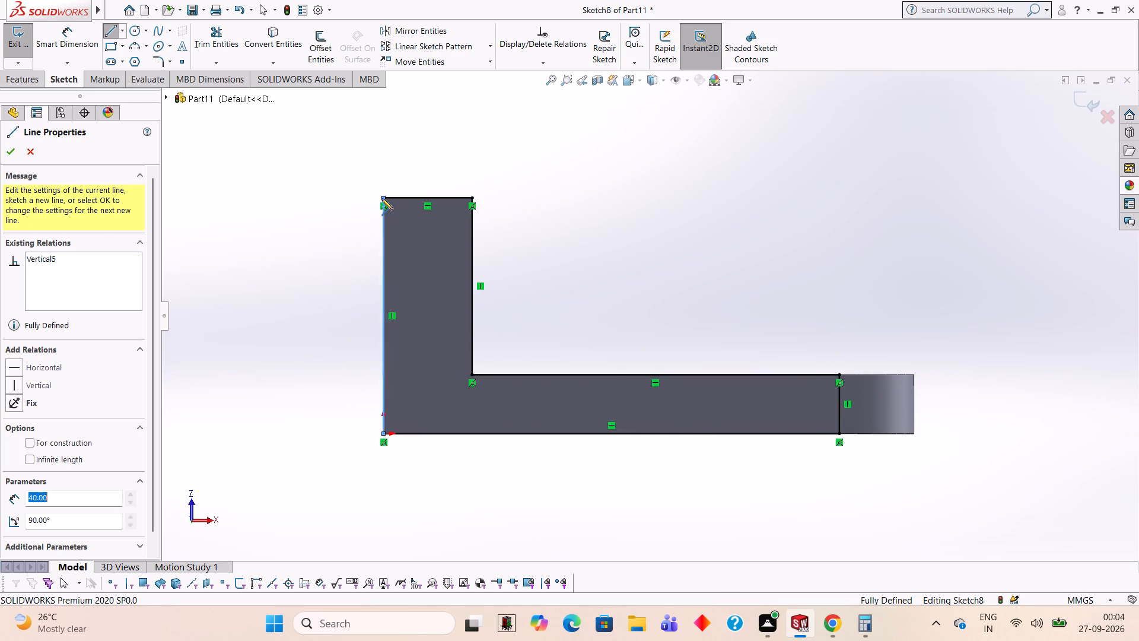
Extrude the L-shaped bottom-face outline 1.315 mm outward, merged with the body.
{"action": "left_click", "coordinate": [38, 77]}
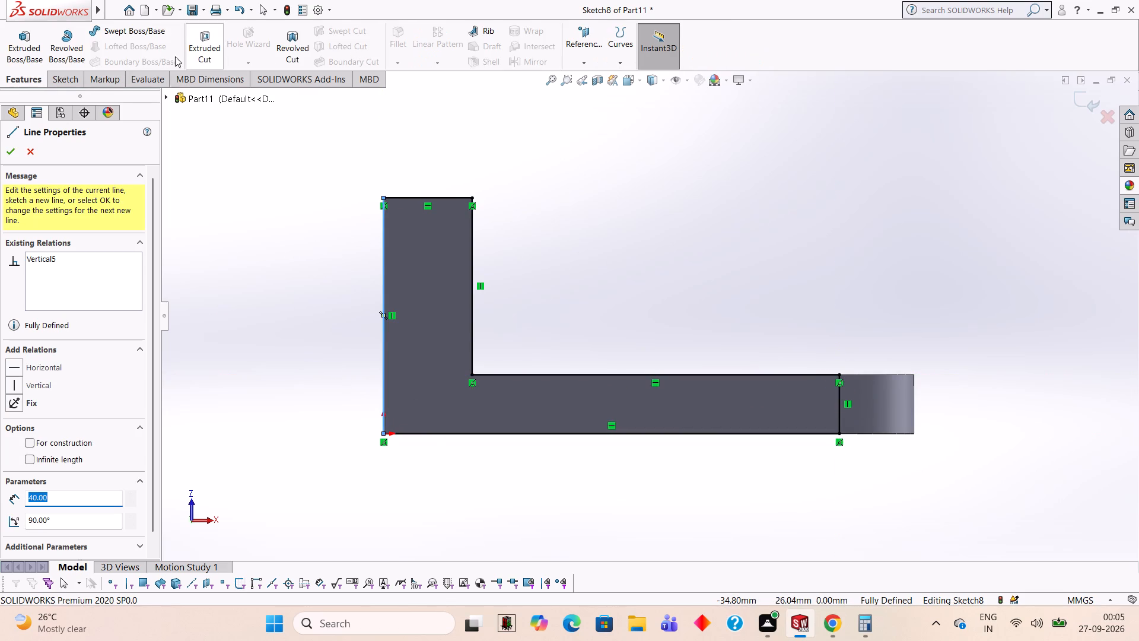
{"action": "left_click", "coordinate": [17, 55]}
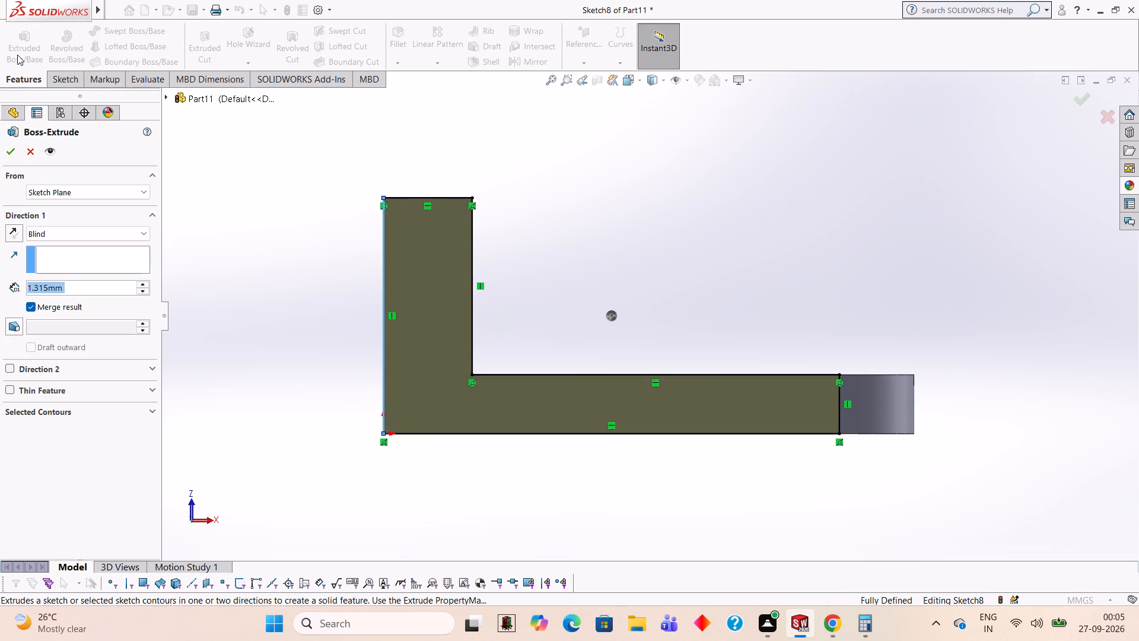
{"action": "left_click", "coordinate": [9, 146]}
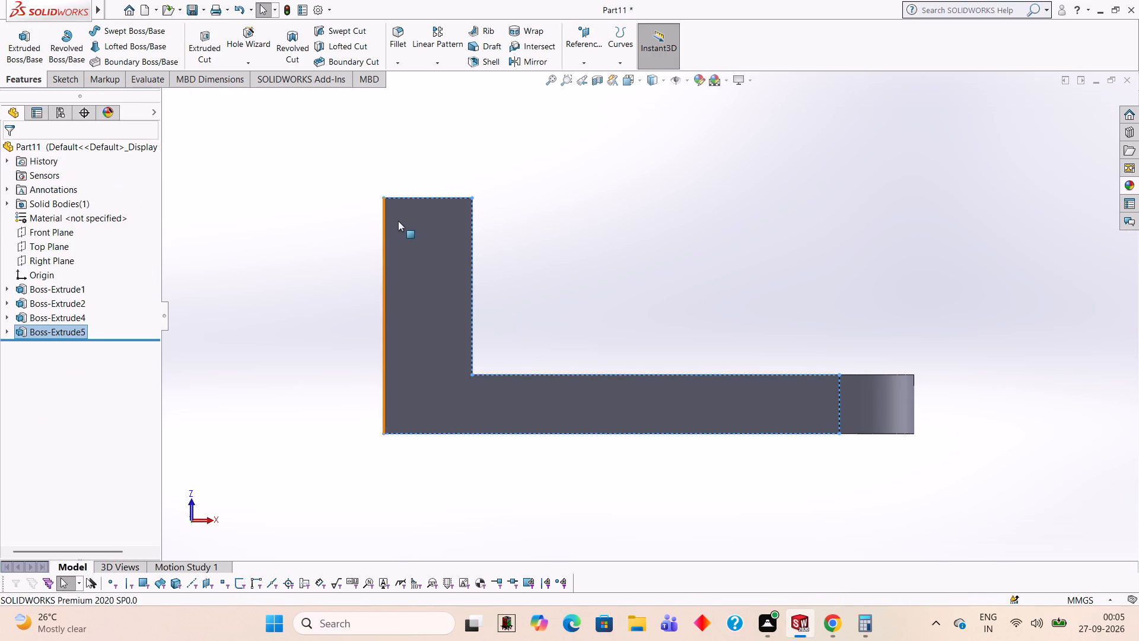
{"action": "left_click", "coordinate": [398, 221]}
{"action": "left_click", "coordinate": [350, 202]}
Open a new sketch on the end block's front face and view it face-on.
{"action": "middle_click_drag", "start_coordinate": [734, 224], "coordinate": [732, 379]}
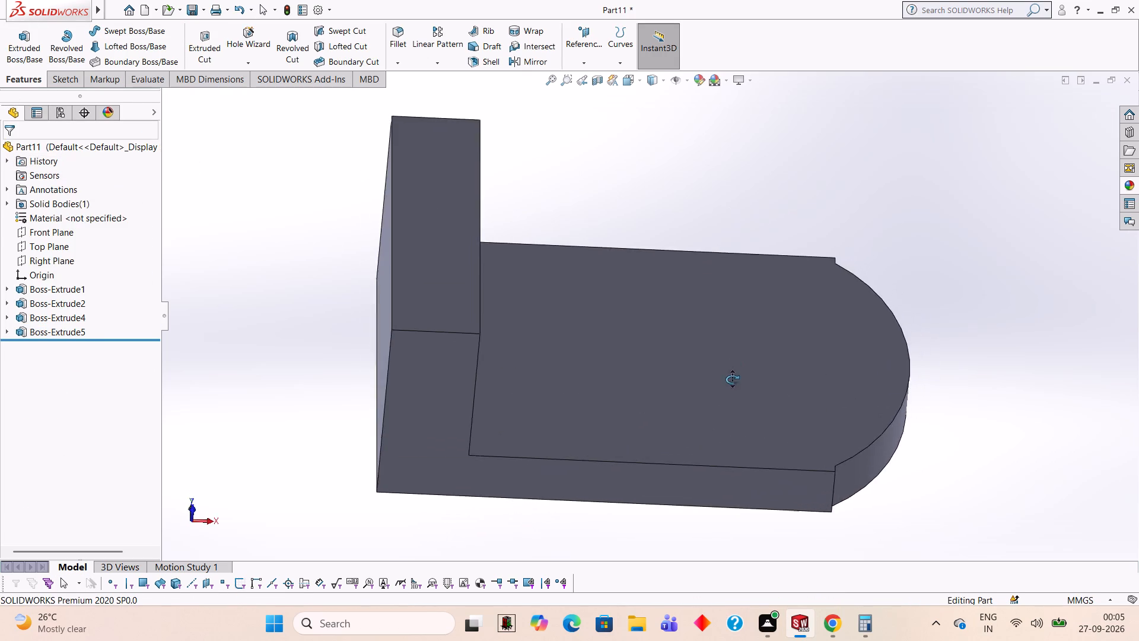
{"action": "middle_click_drag", "start_coordinate": [732, 379], "coordinate": [737, 462]}
{"action": "middle_click_drag", "start_coordinate": [653, 183], "coordinate": [657, 185]}
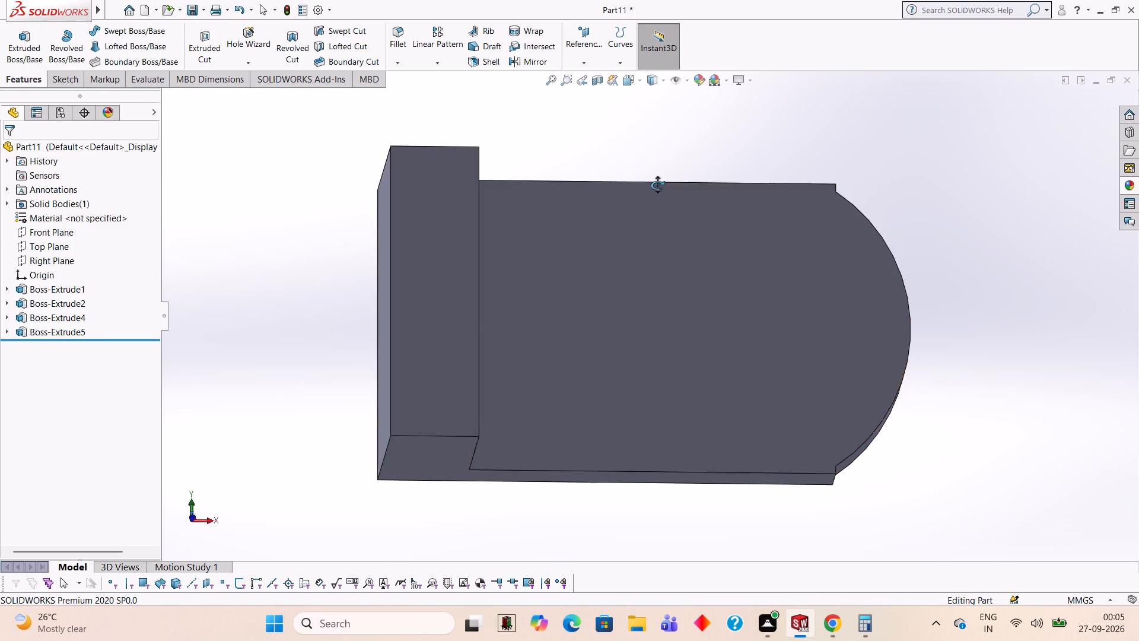
{"action": "middle_click_drag", "start_coordinate": [657, 185], "coordinate": [647, 212]}
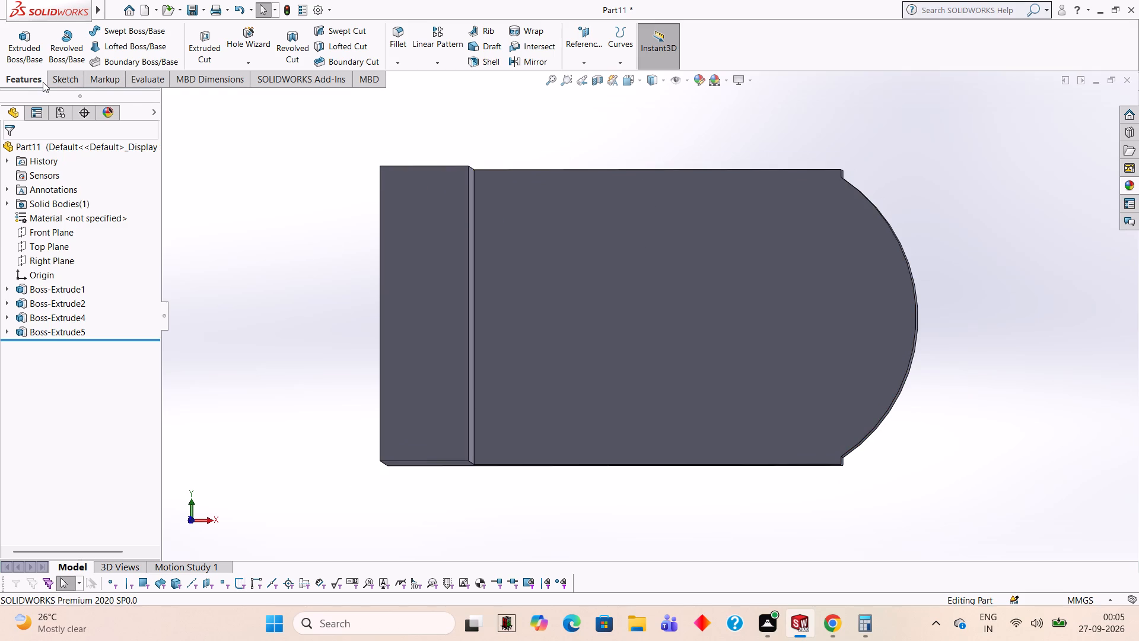
{"action": "left_click", "coordinate": [436, 237]}
{"action": "left_click", "coordinate": [493, 199]}
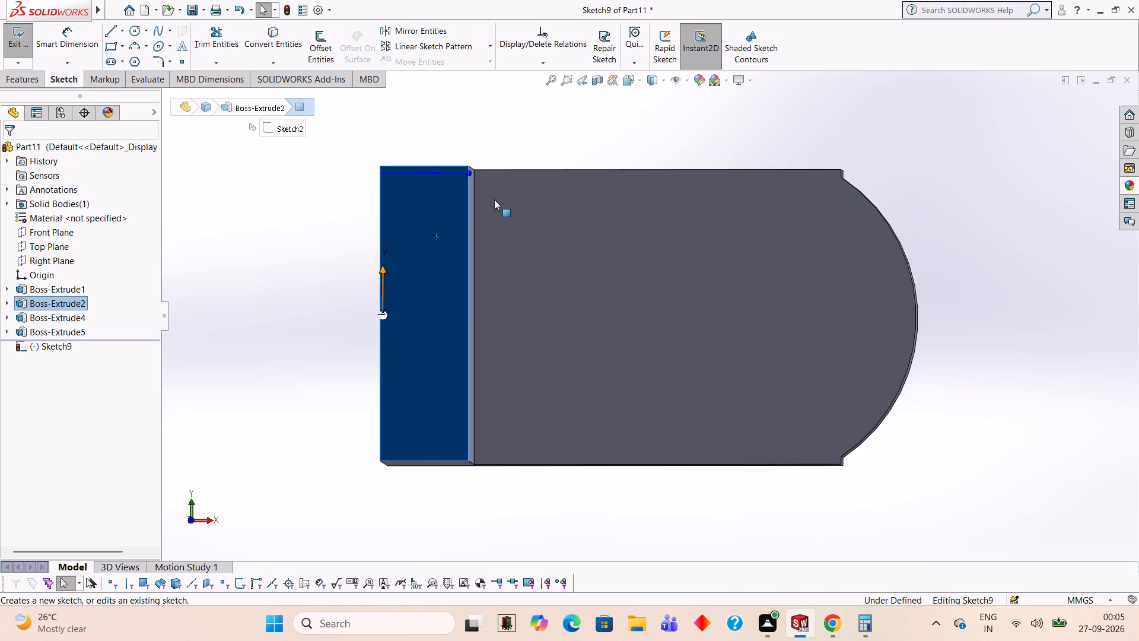
{"action": "key", "text": "ctrl+8"}
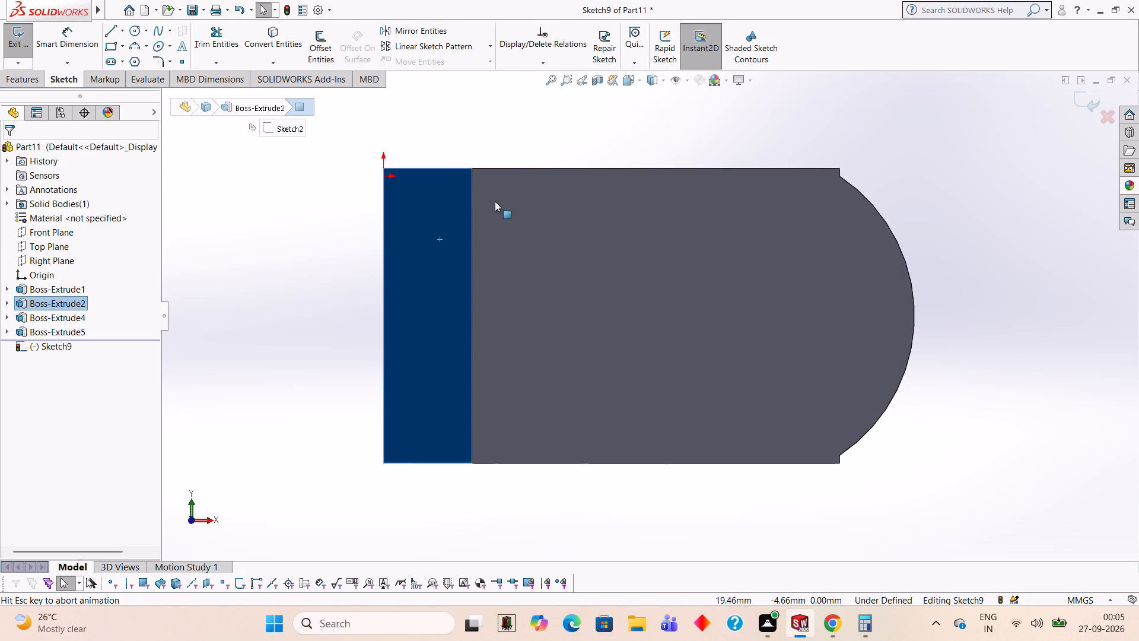
Check the end block's height with a trial line along its inner vertical edge, leaving no line in the sketch.
{"action": "left_click", "coordinate": [104, 30]}
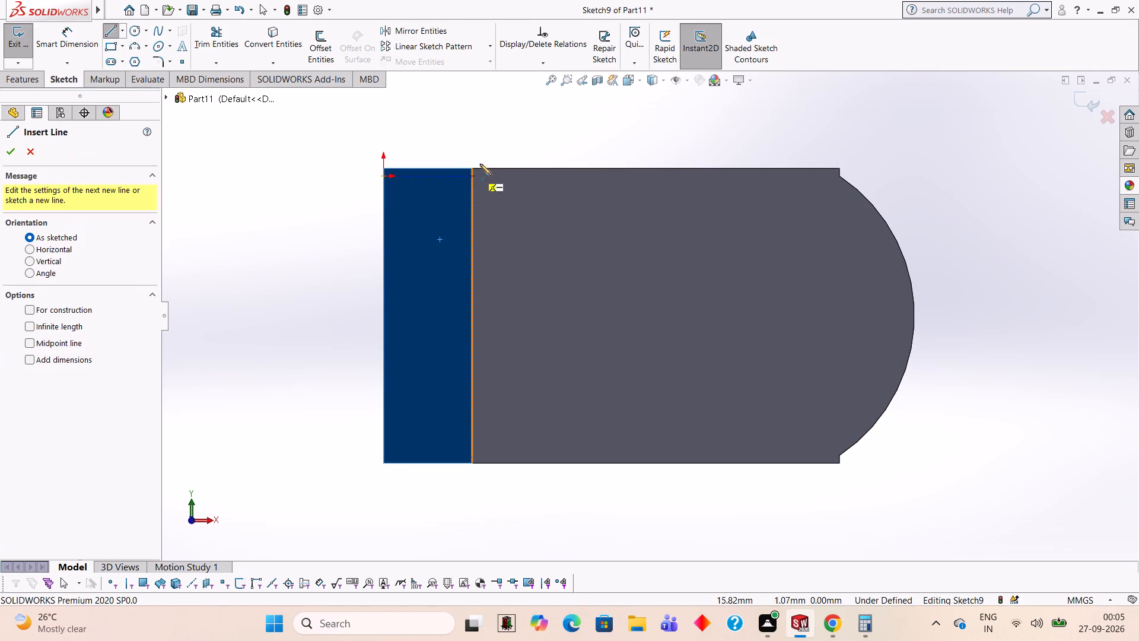
{"action": "left_click", "coordinate": [470, 168]}
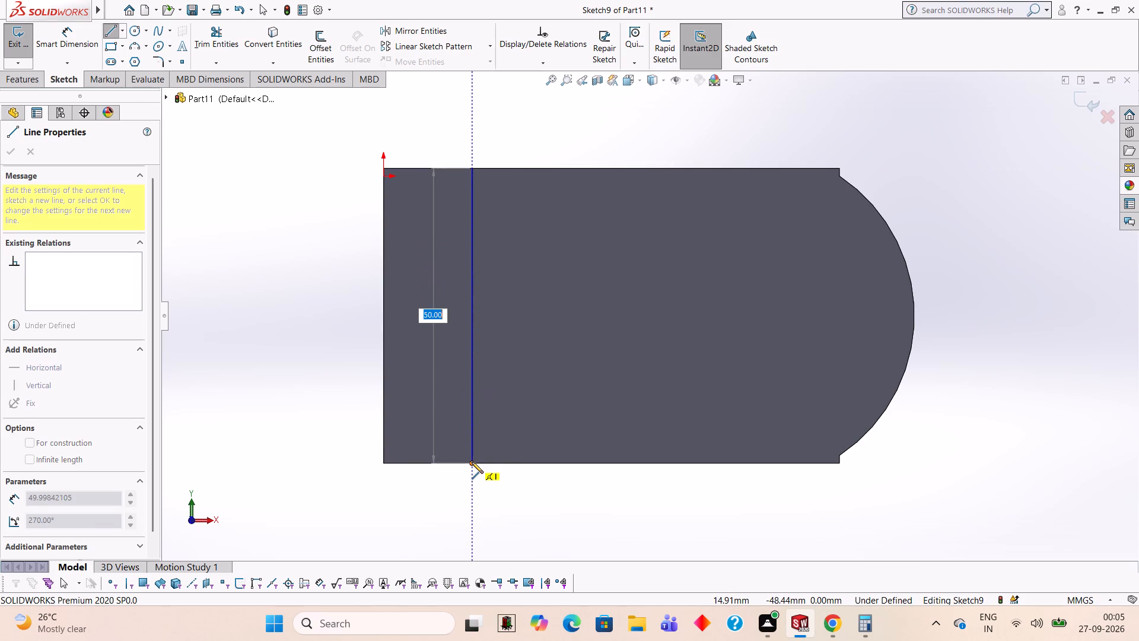
{"action": "key", "text": "Escape"}
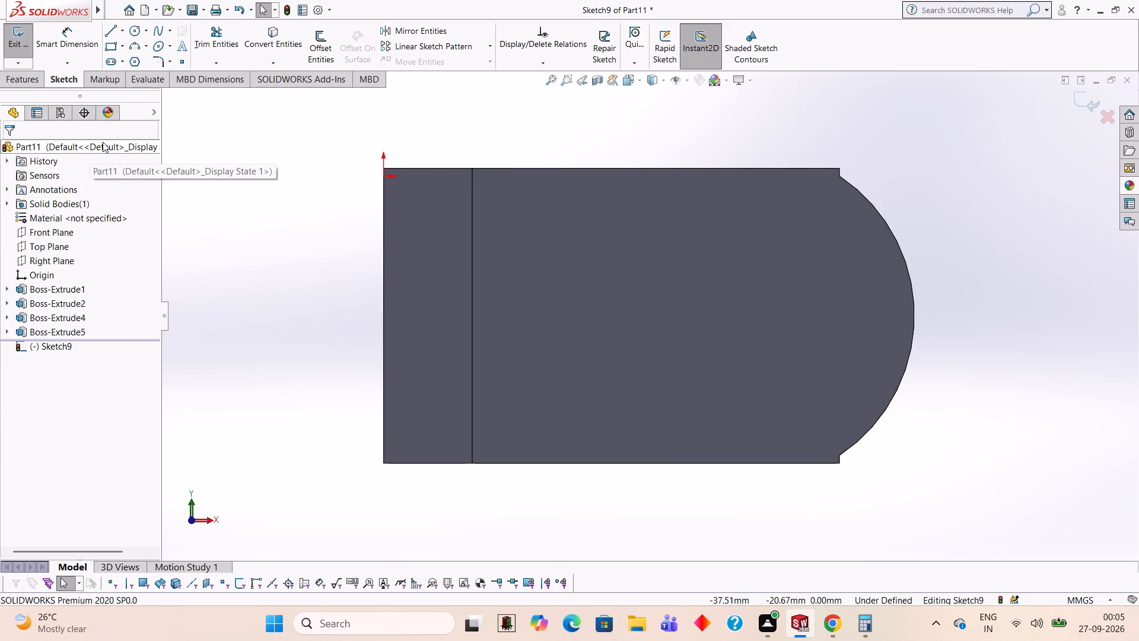
Sketch a circle of radius 30 mm centred on the arc centre of the plate's rounded end.
{"action": "left_click", "coordinate": [134, 29]}
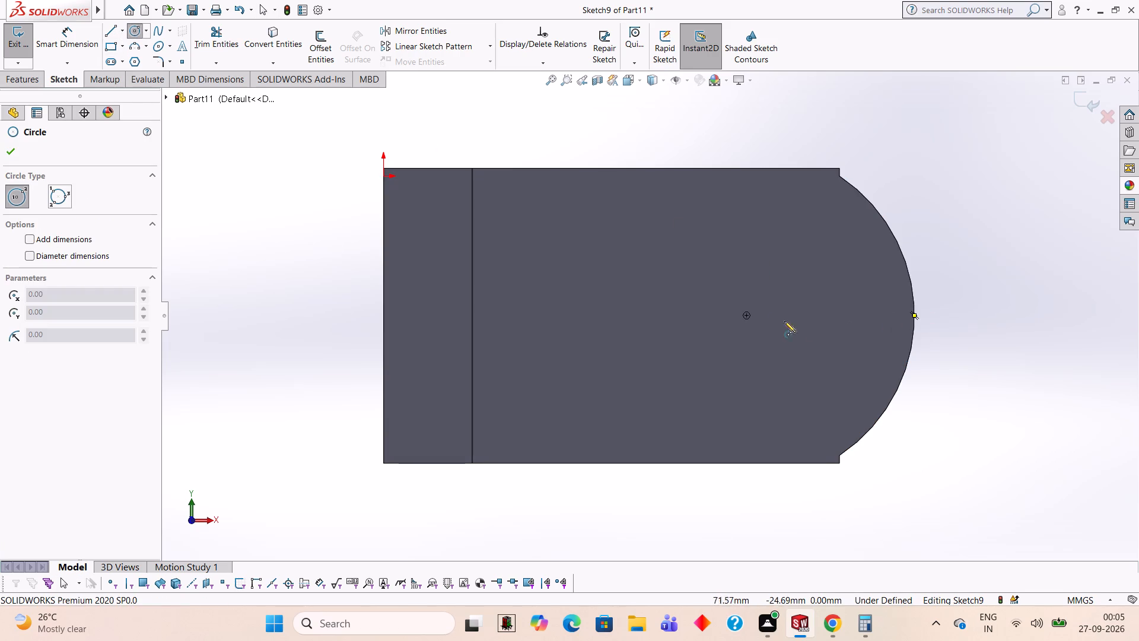
{"action": "left_click", "coordinate": [747, 315]}
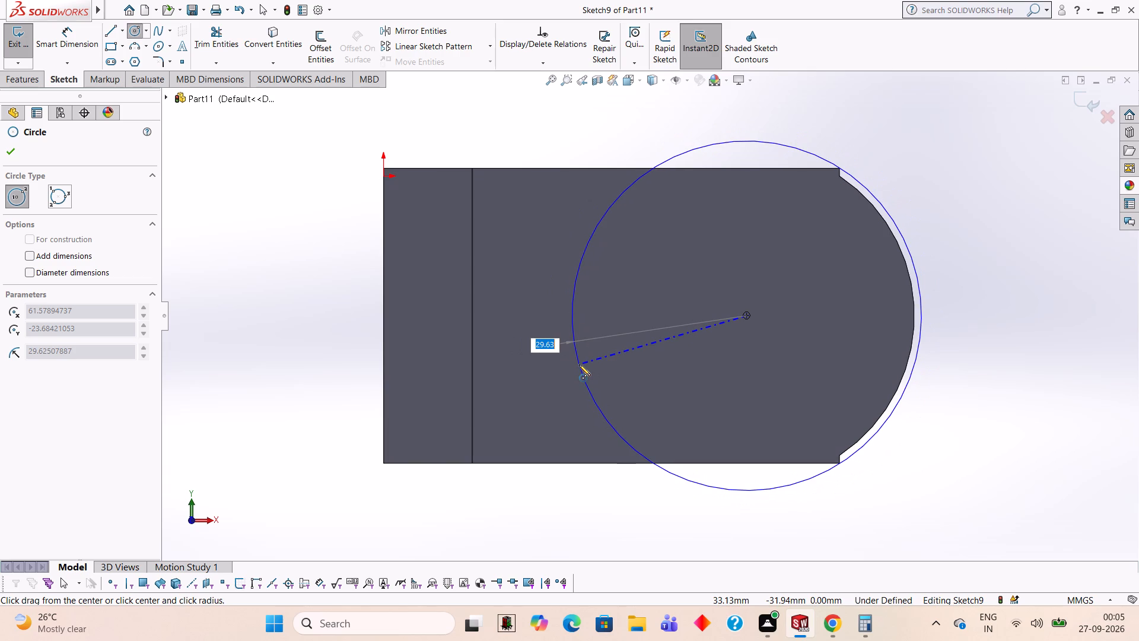
{"action": "type", "text": "30"}
{"action": "key", "text": "Return"}
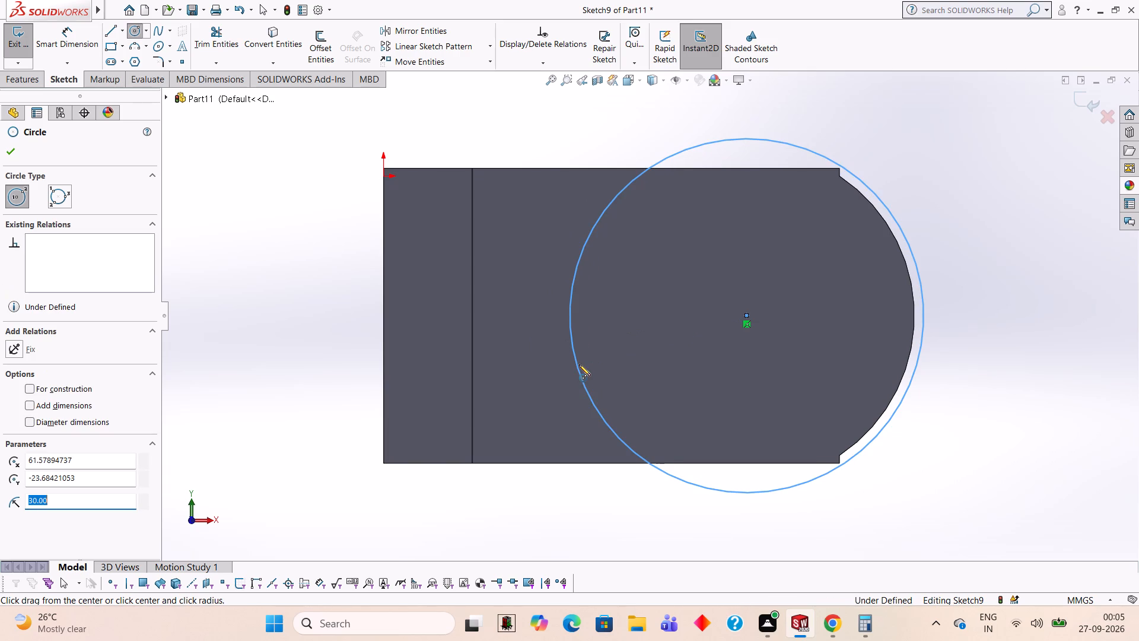
{"action": "scroll", "coordinate": [827, 247], "scroll_direction": "down", "scroll_amount": 3}
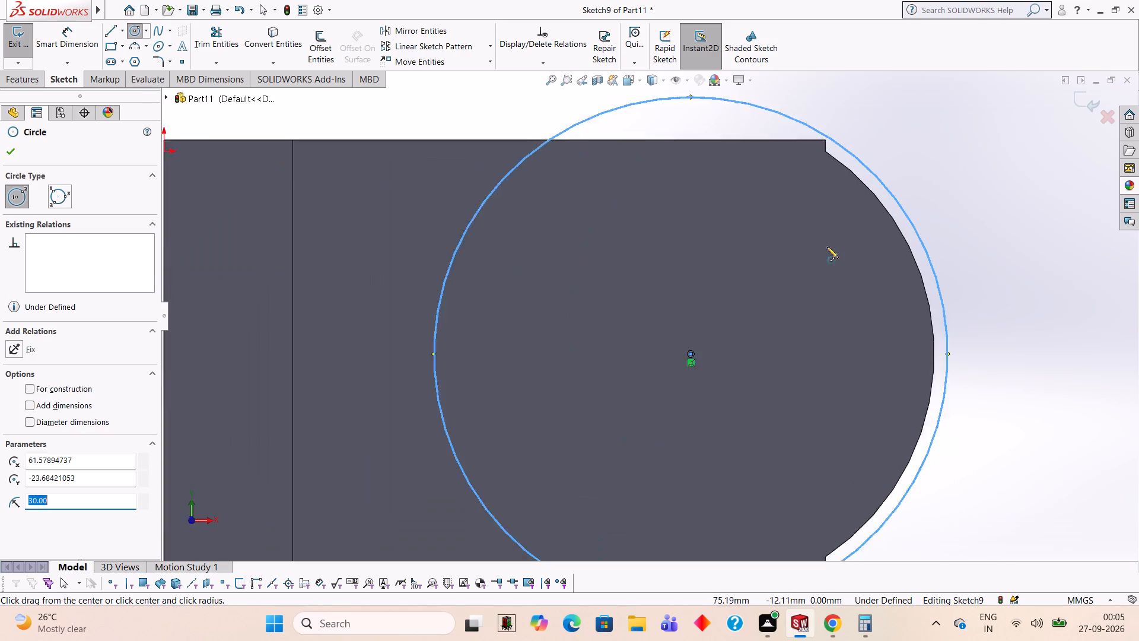
{"action": "scroll", "coordinate": [827, 247], "scroll_direction": "down", "scroll_amount": 1}
{"action": "scroll", "coordinate": [822, 138], "scroll_direction": "up", "scroll_amount": 3}
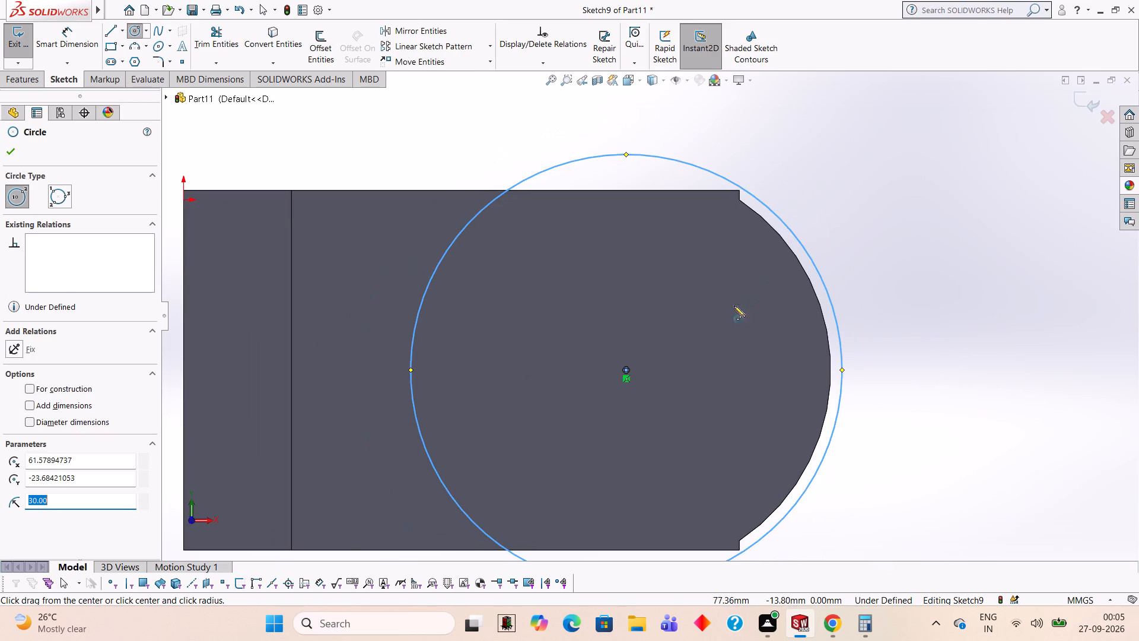
{"action": "scroll", "coordinate": [723, 313], "scroll_direction": "up", "scroll_amount": 2}
{"action": "scroll", "coordinate": [701, 333], "scroll_direction": "down", "scroll_amount": 1}
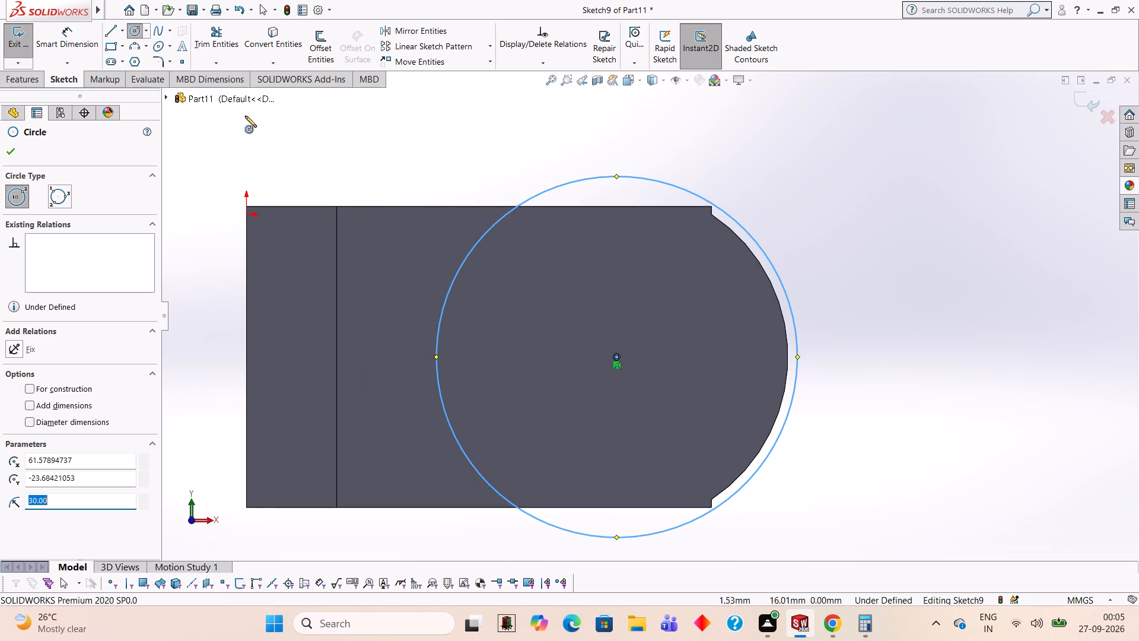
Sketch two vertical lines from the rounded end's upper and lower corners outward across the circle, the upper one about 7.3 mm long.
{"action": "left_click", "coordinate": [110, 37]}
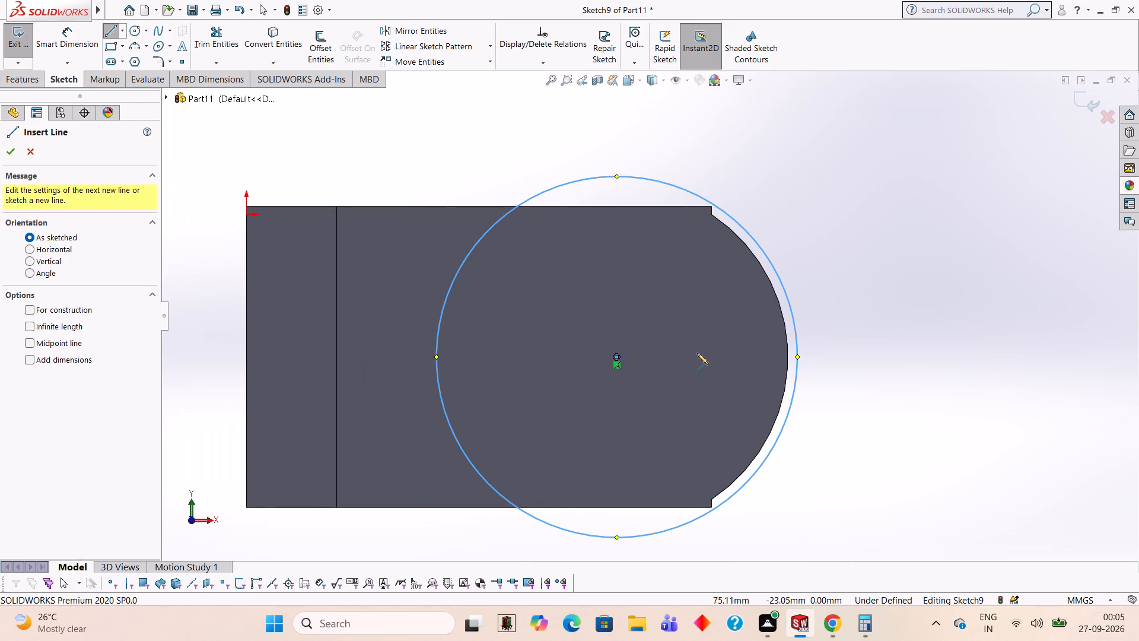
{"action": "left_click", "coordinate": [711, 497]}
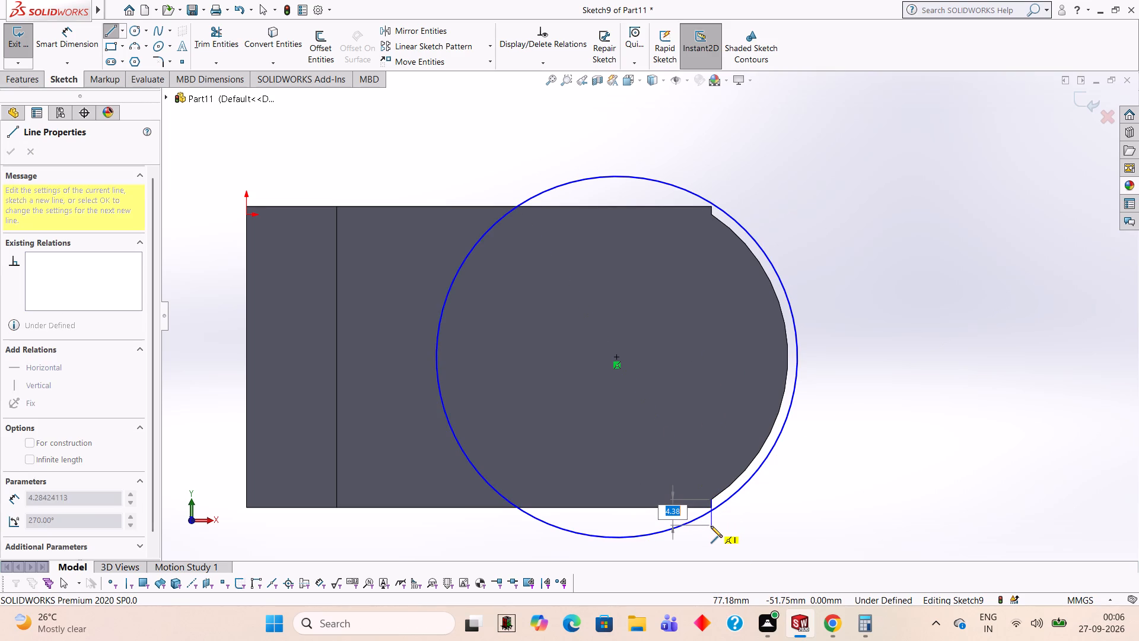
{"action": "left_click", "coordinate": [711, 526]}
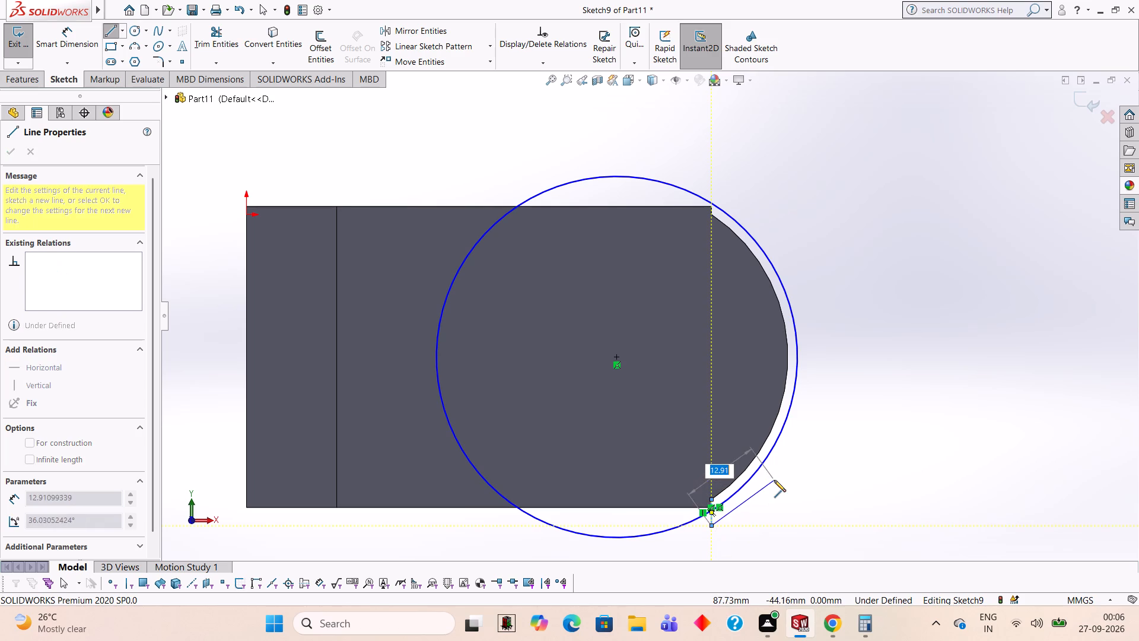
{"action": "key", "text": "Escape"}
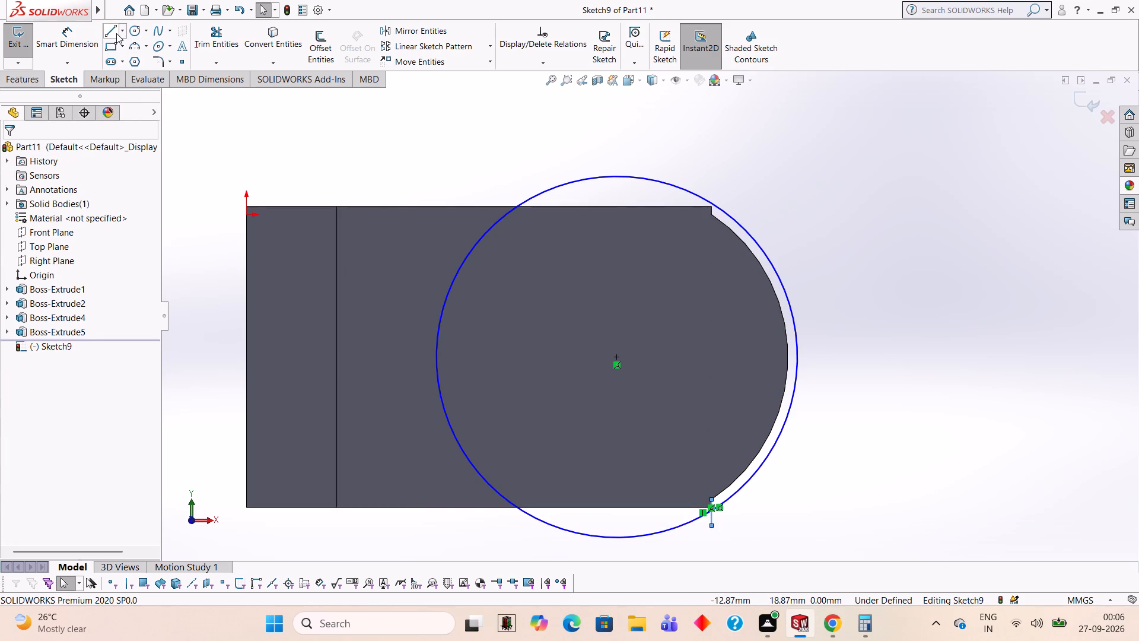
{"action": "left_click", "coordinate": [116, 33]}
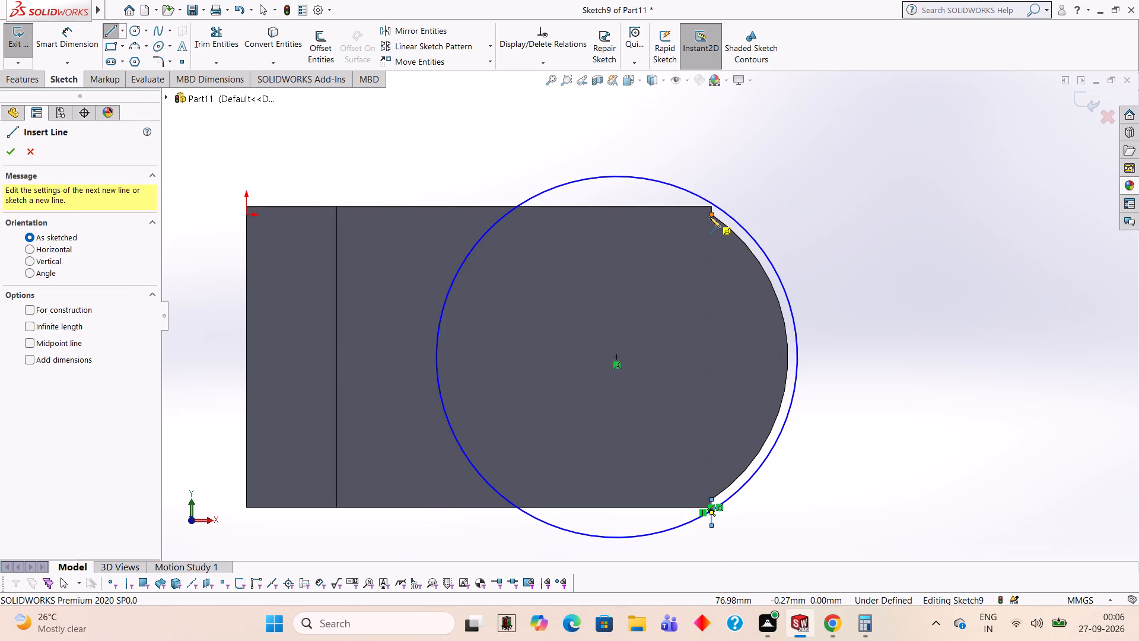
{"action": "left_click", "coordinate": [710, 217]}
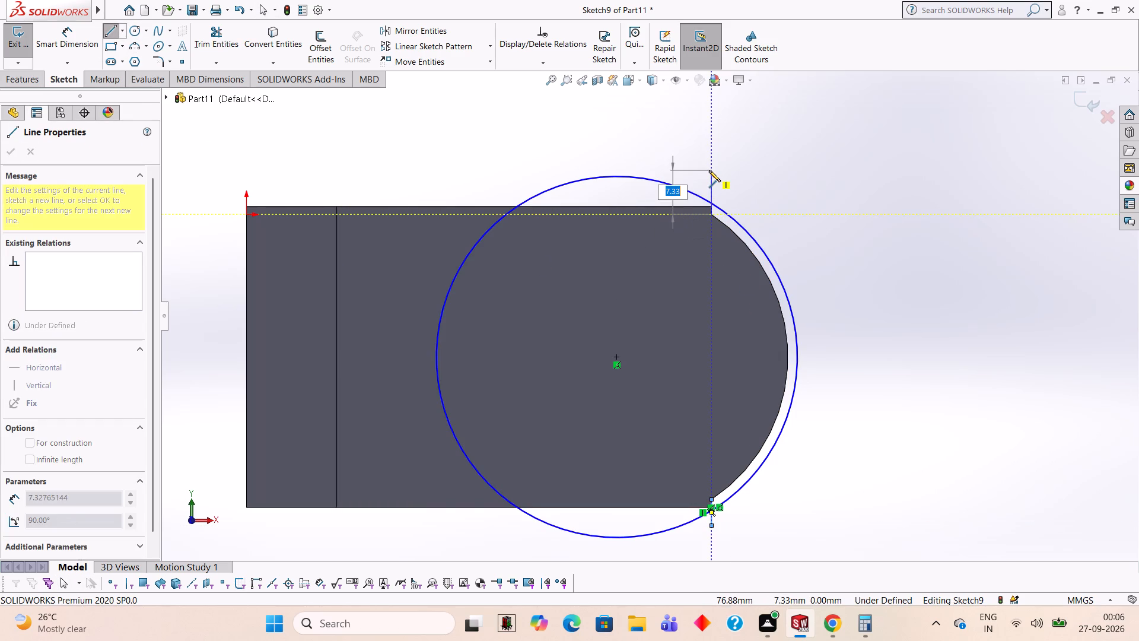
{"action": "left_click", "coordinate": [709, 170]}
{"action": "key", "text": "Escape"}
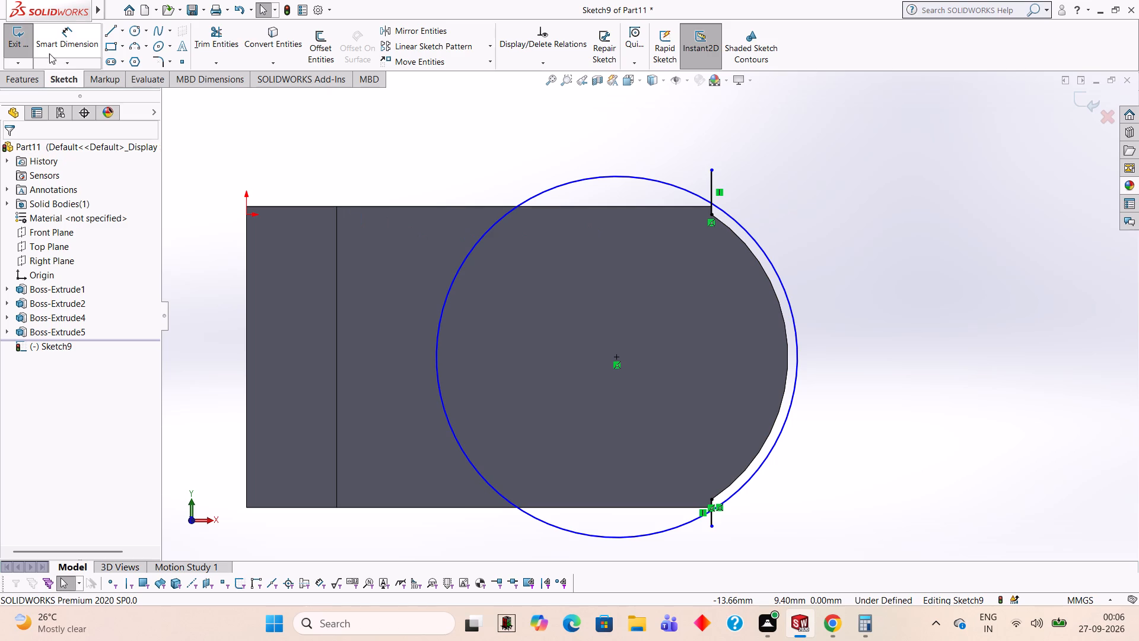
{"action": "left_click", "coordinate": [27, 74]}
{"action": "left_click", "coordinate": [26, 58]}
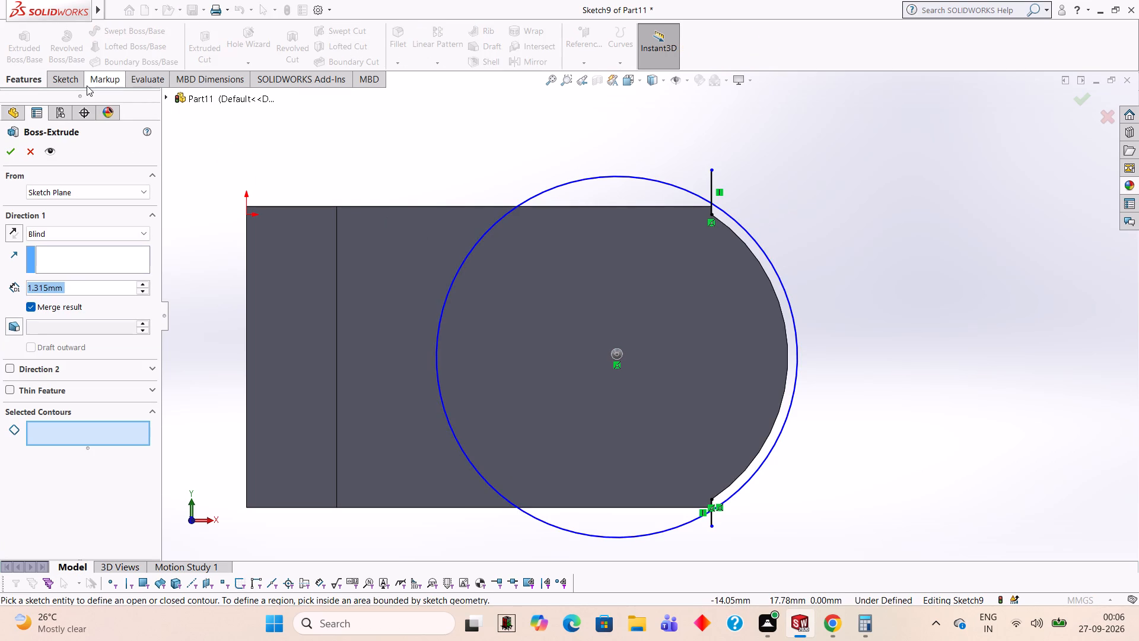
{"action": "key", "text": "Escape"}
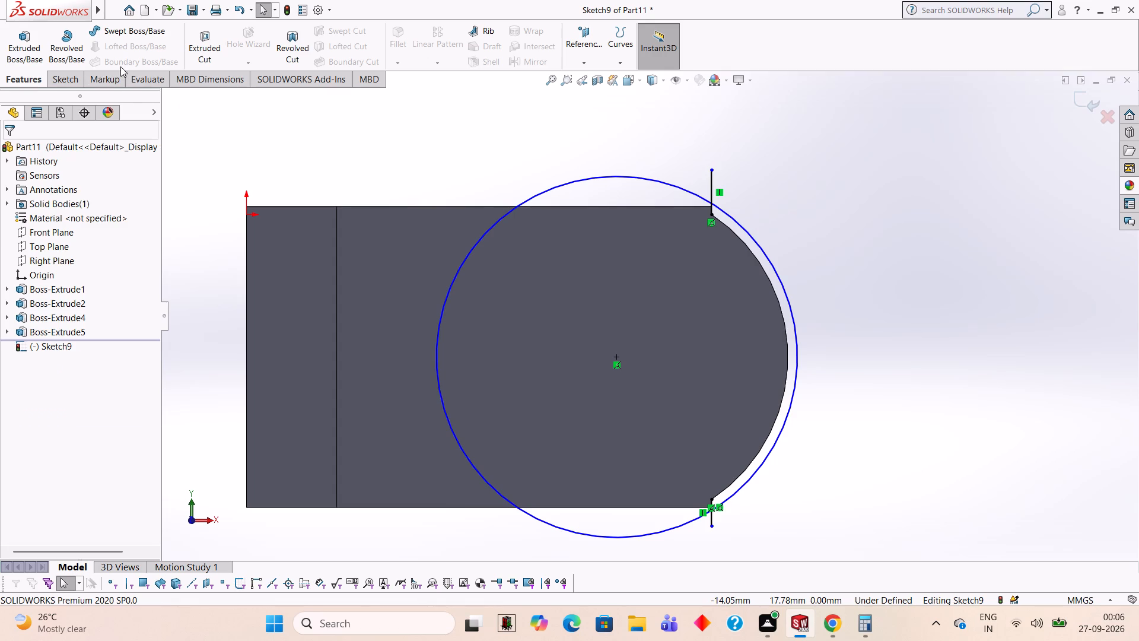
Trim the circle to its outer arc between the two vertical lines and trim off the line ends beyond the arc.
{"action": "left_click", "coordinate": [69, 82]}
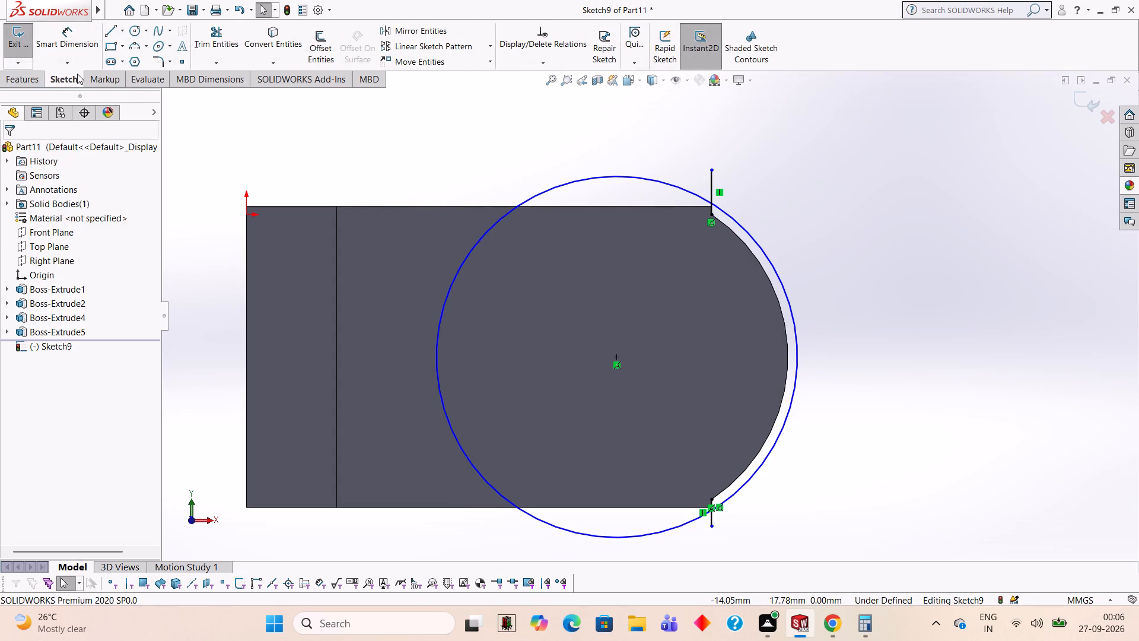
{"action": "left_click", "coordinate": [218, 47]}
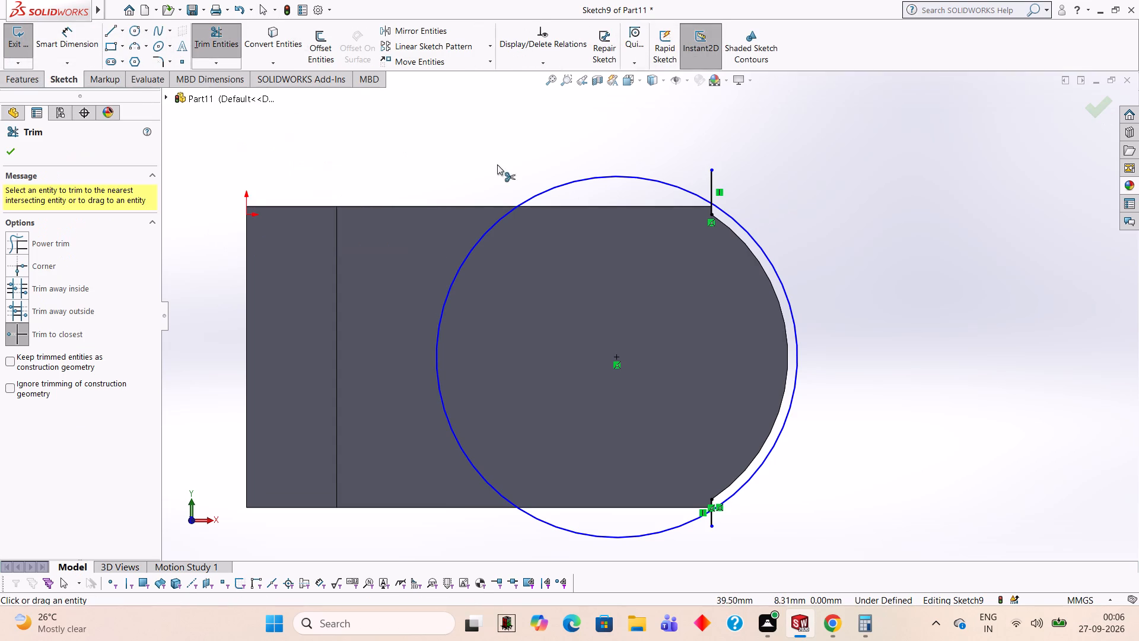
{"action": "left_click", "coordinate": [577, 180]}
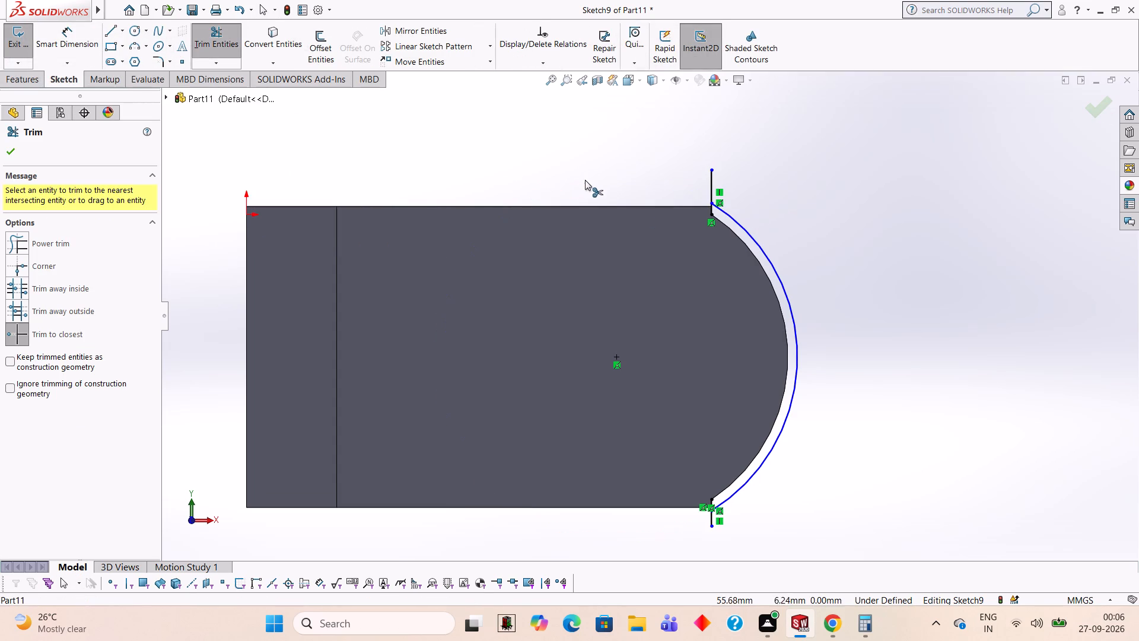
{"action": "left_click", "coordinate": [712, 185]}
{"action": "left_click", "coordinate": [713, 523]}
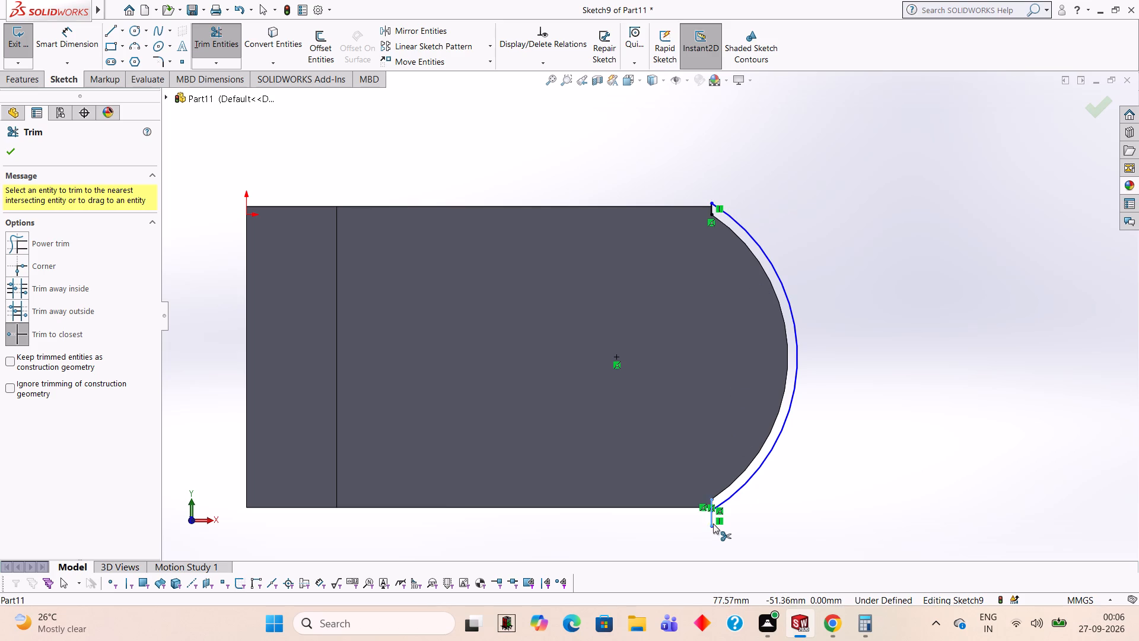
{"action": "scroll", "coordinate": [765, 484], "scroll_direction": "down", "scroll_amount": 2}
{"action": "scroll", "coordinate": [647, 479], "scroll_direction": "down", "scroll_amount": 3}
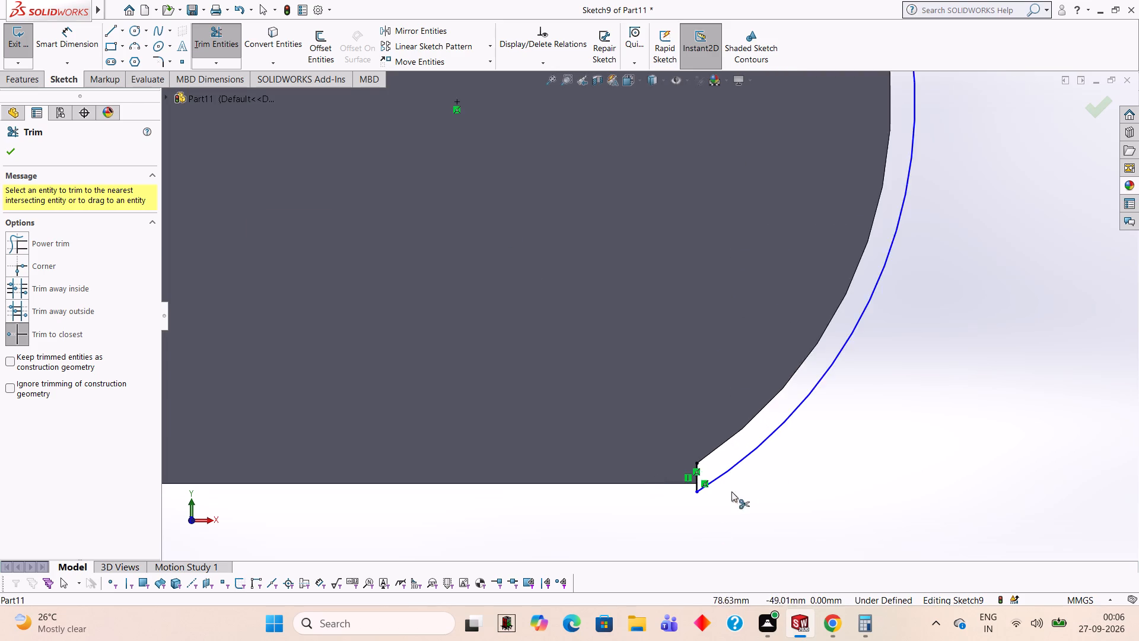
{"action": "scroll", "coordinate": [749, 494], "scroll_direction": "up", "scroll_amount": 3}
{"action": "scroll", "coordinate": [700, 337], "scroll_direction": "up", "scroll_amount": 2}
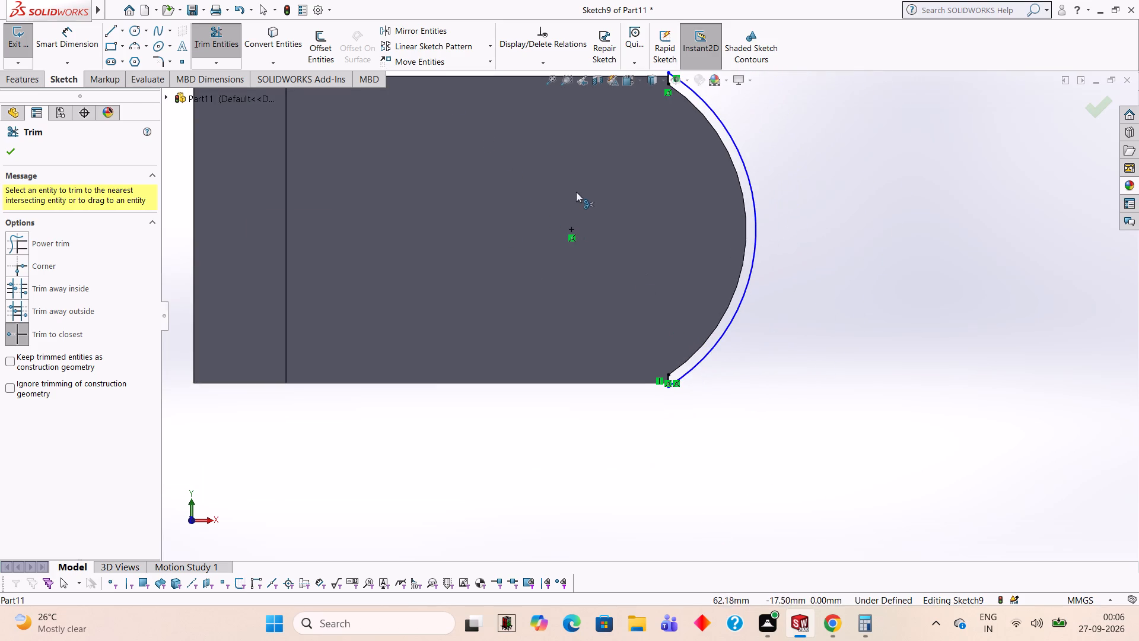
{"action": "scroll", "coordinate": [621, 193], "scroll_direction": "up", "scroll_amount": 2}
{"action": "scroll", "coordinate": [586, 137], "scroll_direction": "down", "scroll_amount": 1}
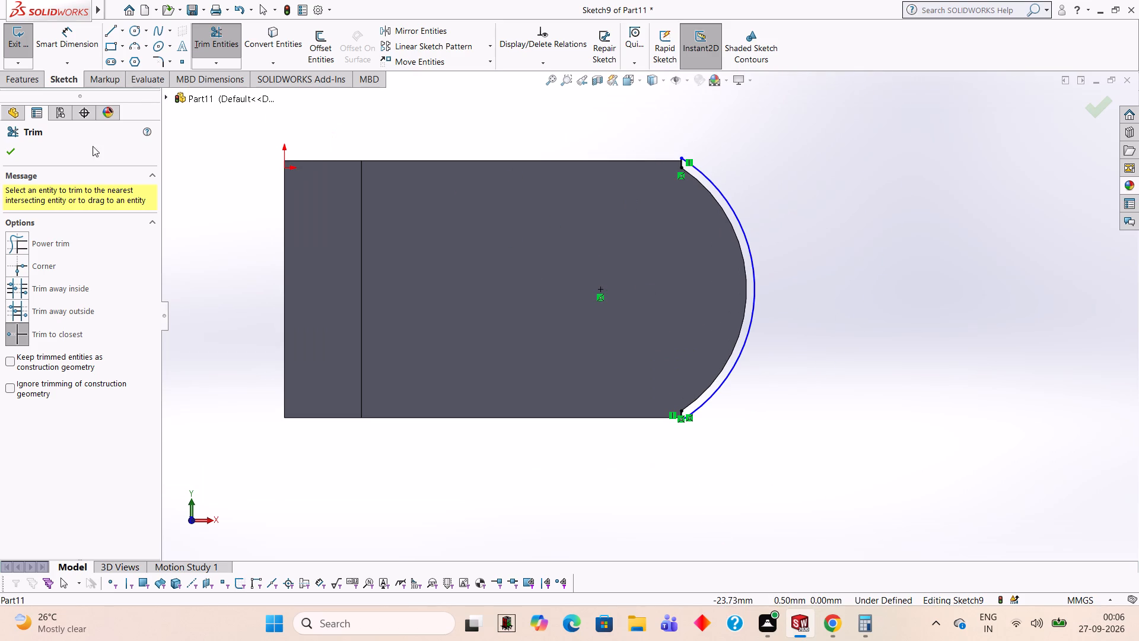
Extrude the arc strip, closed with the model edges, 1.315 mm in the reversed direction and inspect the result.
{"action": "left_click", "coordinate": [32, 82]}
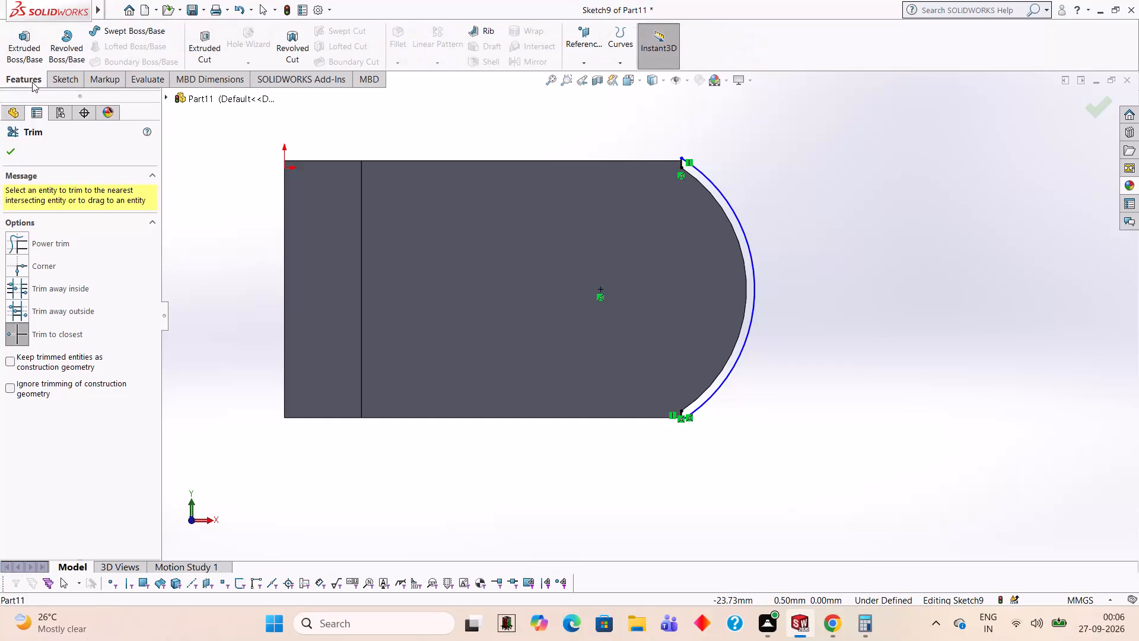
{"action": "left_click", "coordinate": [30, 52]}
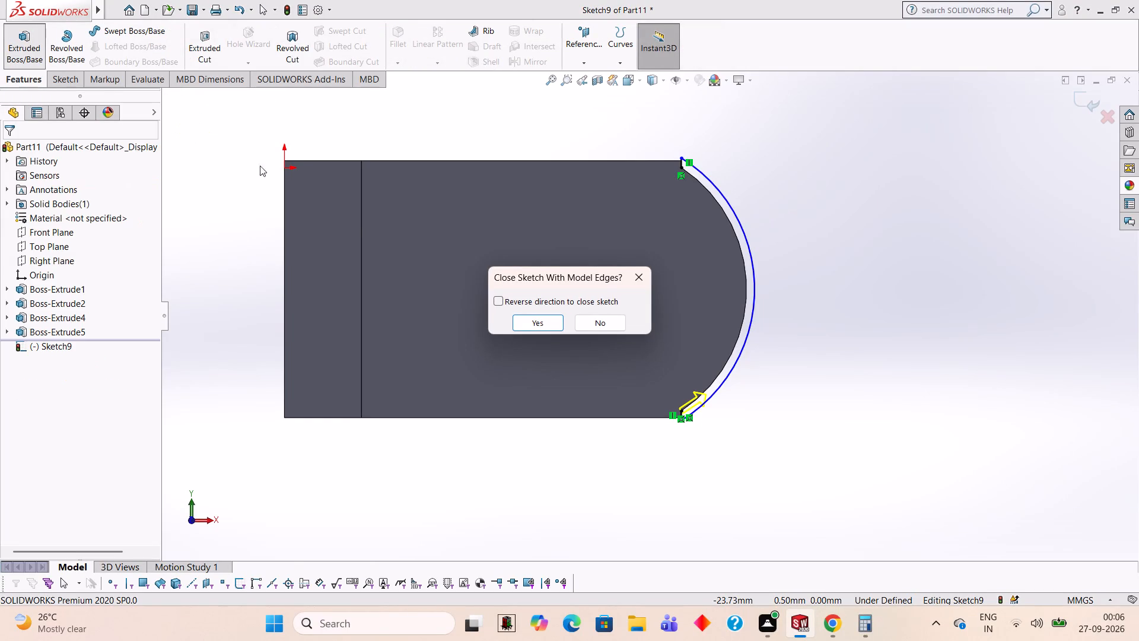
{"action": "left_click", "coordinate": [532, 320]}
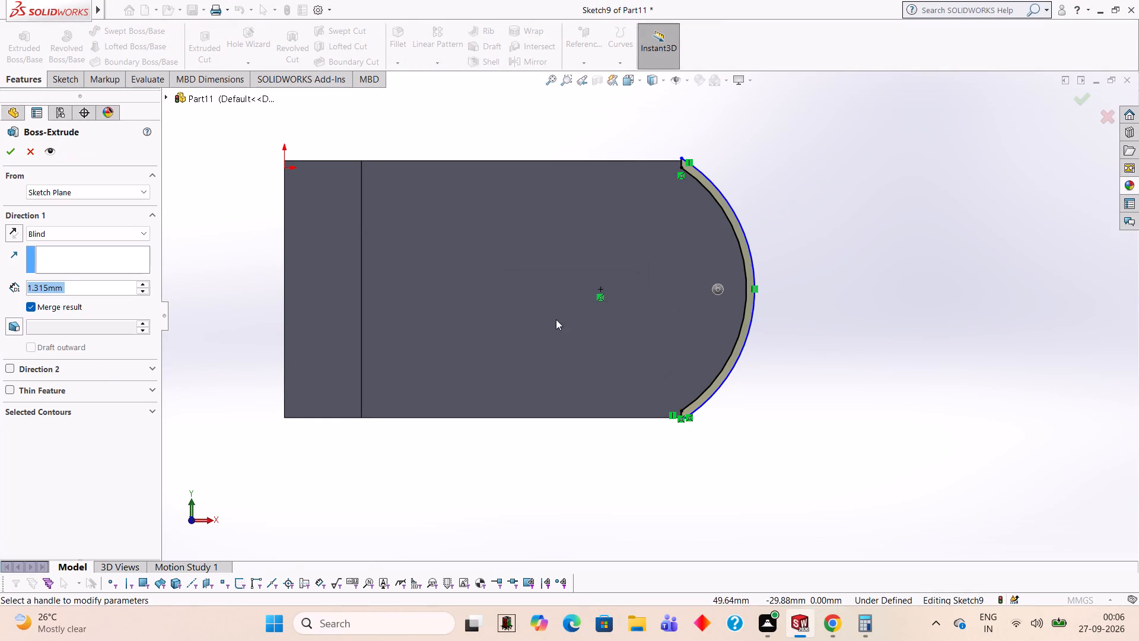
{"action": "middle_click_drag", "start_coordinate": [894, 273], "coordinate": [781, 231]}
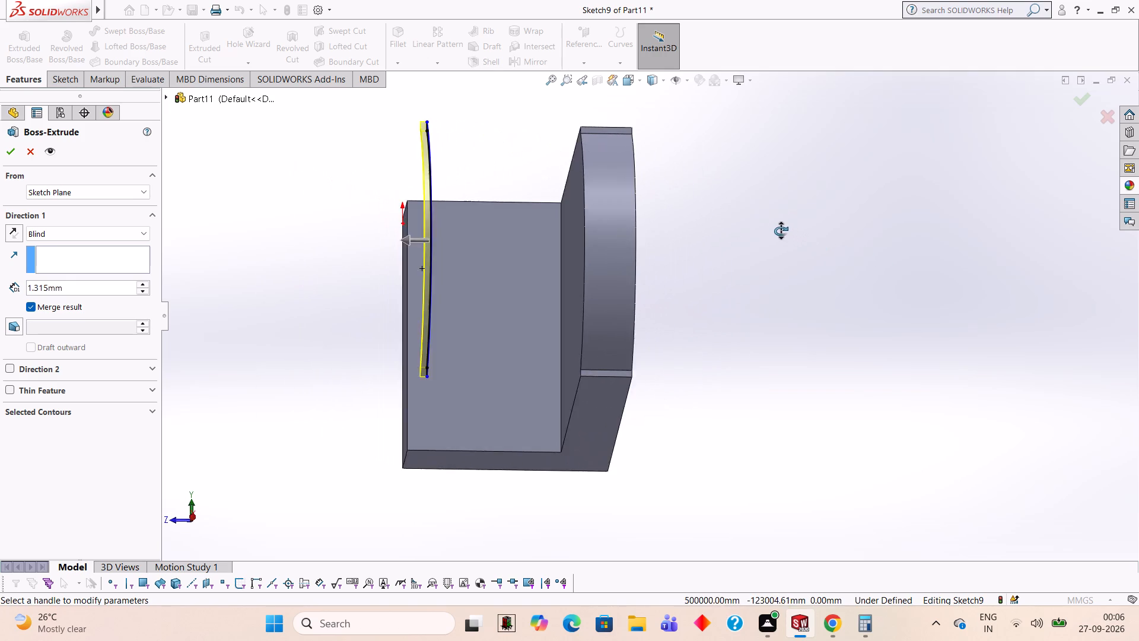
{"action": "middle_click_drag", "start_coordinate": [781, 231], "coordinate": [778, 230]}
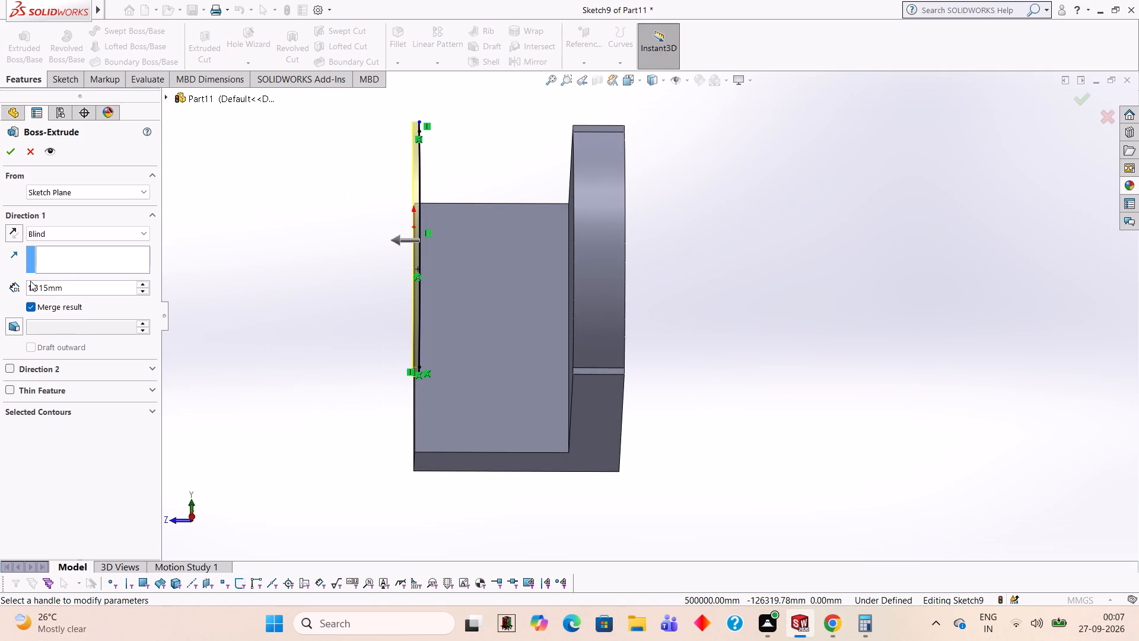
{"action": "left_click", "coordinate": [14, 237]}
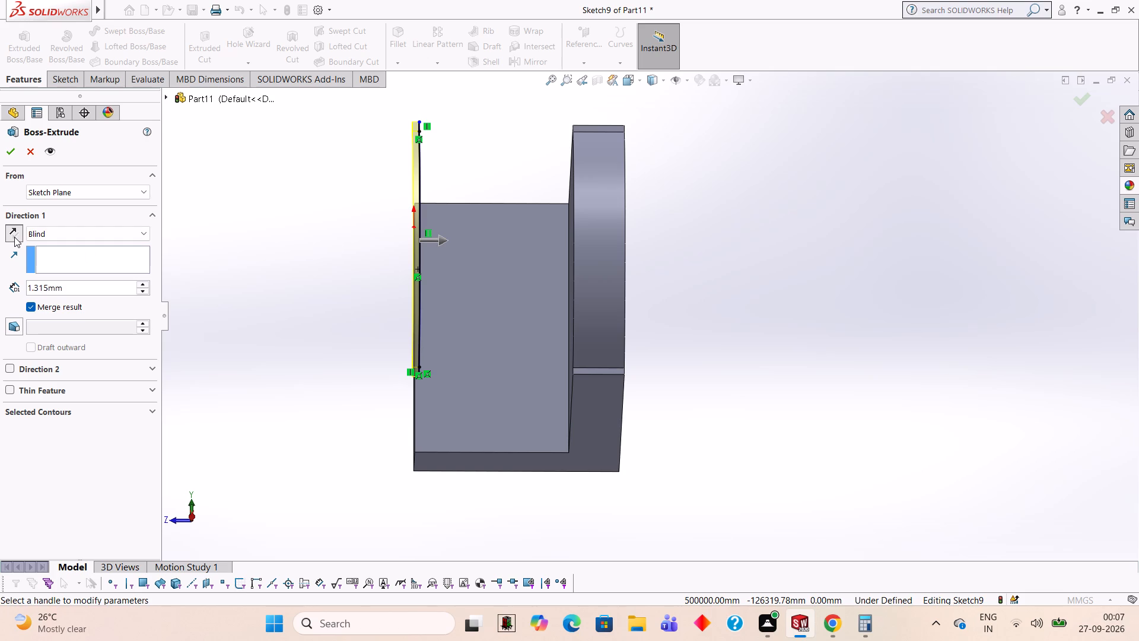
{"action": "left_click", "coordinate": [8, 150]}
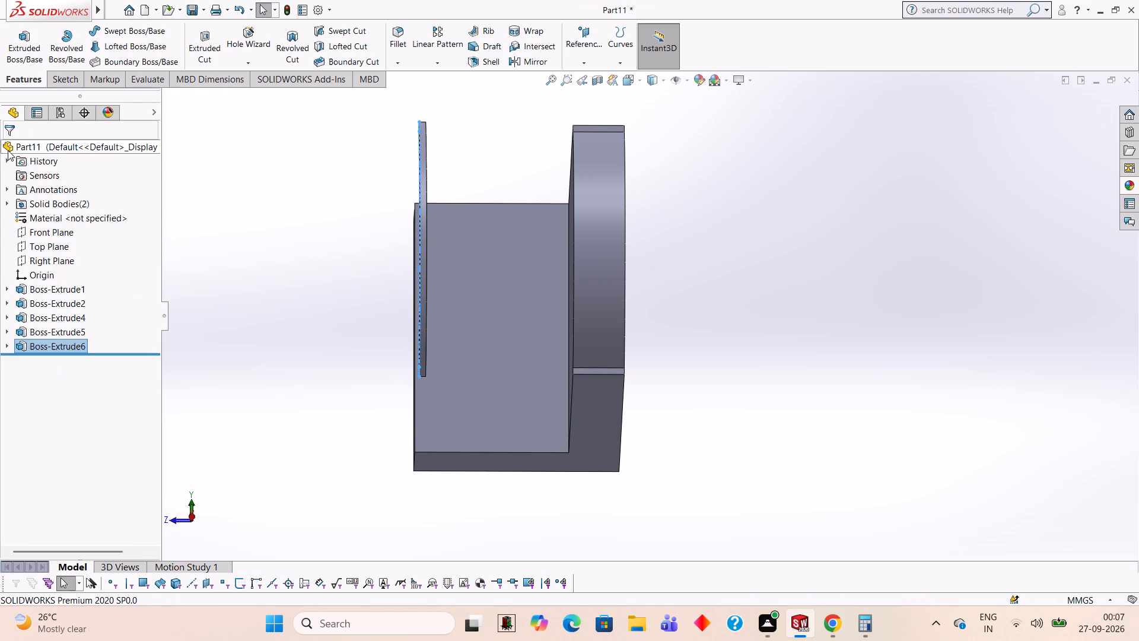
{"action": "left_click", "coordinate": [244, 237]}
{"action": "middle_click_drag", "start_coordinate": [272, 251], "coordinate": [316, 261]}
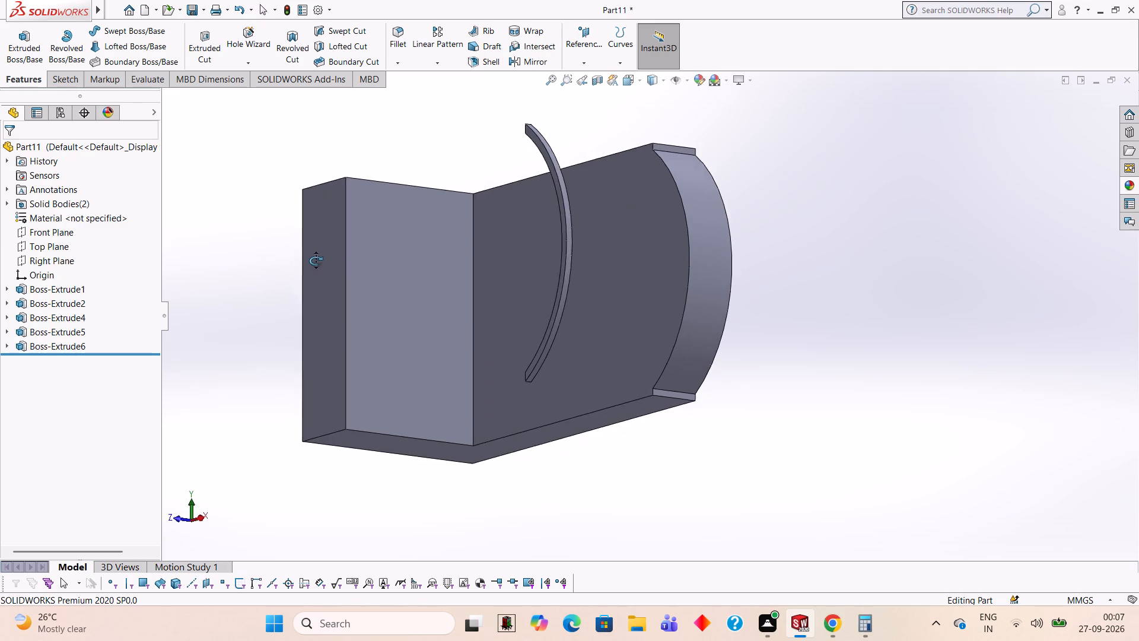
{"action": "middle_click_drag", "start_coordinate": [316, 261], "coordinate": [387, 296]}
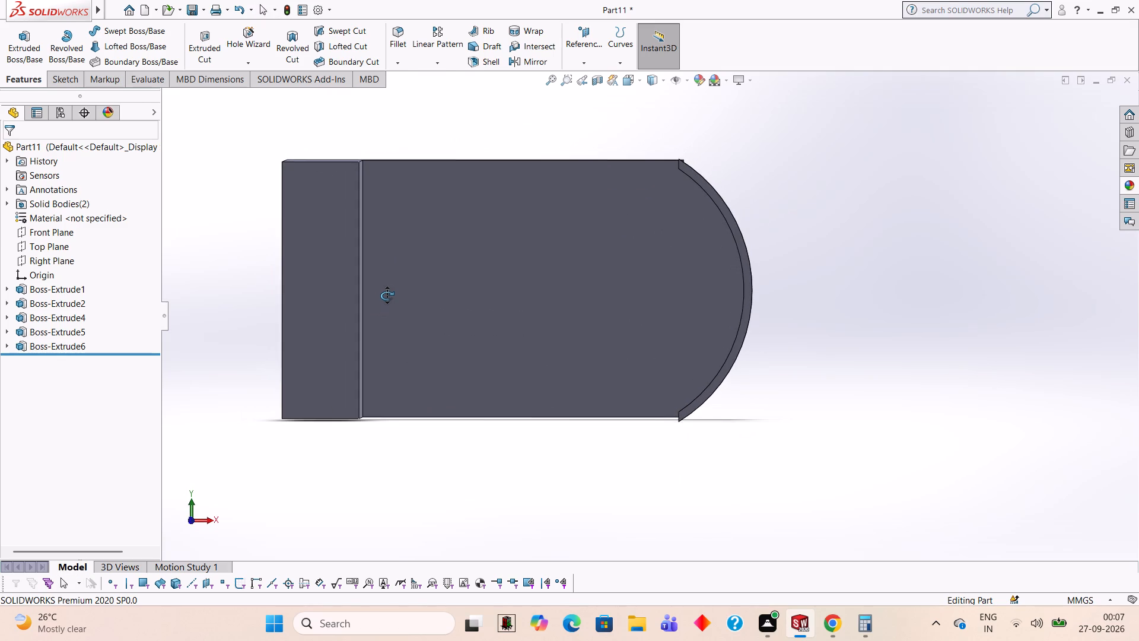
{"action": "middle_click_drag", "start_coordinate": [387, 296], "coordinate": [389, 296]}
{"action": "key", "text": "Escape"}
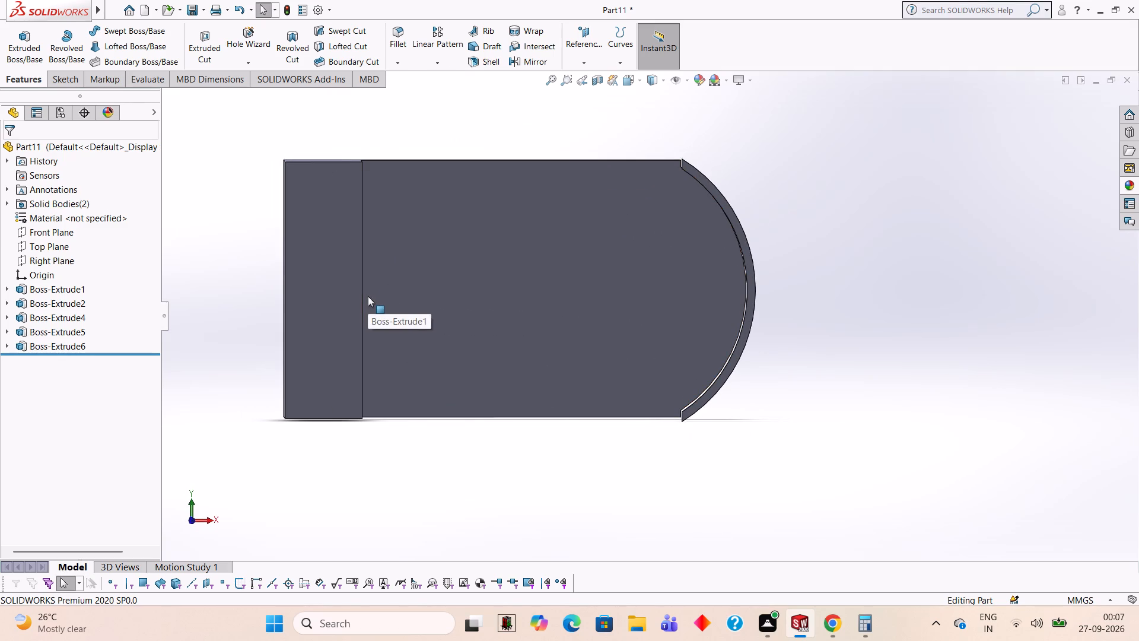
Undo all features and later sketches back to the first Front Plane sketch with the round-ended plate outline.
{"action": "key", "text": "ctrl+z"}
{"action": "key", "text": "ctrl+z"}
{"action": "key", "text": "ctrl+z"}
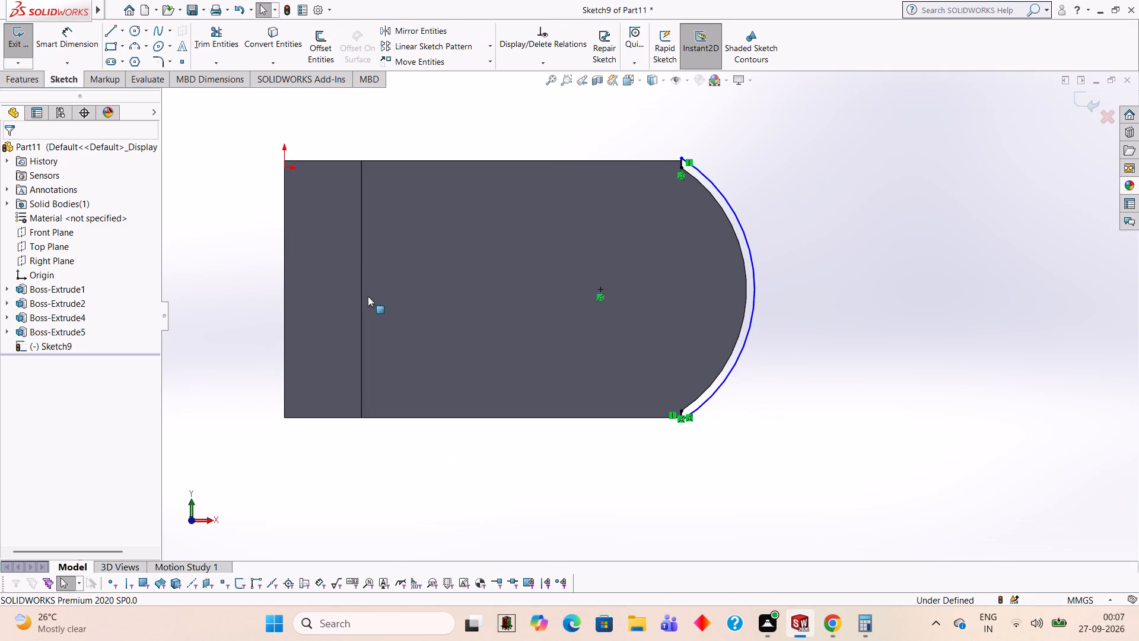
{"action": "key", "text": "ctrl+z"}
{"action": "key", "text": "ctrl+z"}
{"action": "key", "text": "ctrl+z"}
{"action": "key", "text": "ctrl+z"}
{"action": "key", "text": "ctrl+z"}
{"action": "key", "text": "ctrl+z"}
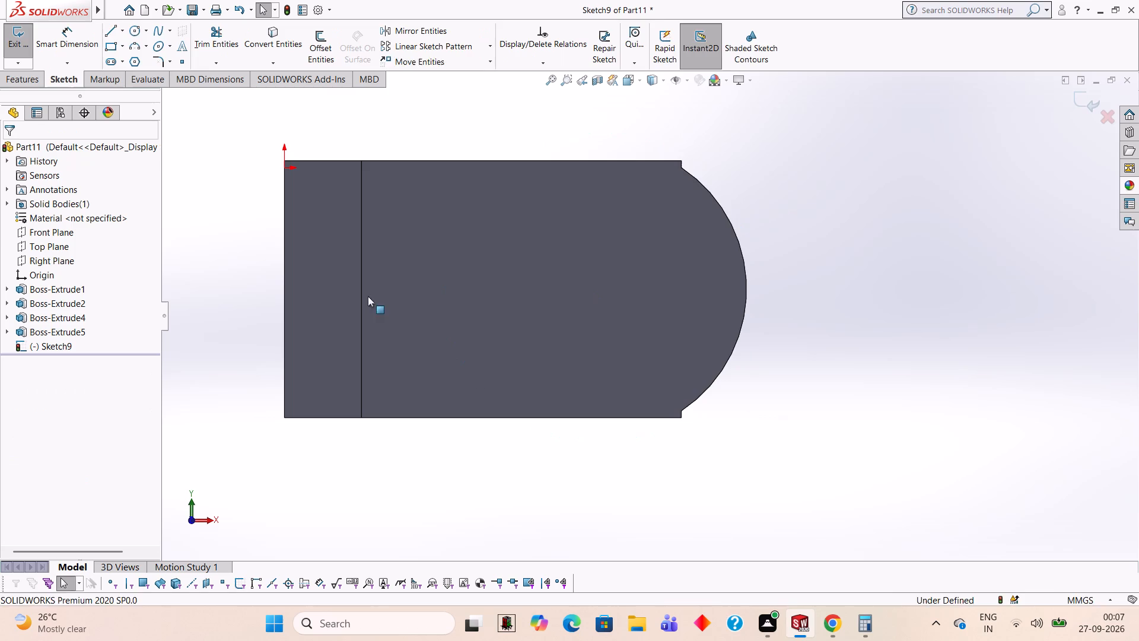
{"action": "key", "text": "ctrl+z"}
{"action": "key", "text": "ctrl+z"}
{"action": "key", "text": "ctrl+z"}
{"action": "key", "text": "ctrl+z"}
{"action": "key", "text": "ctrl+z"}
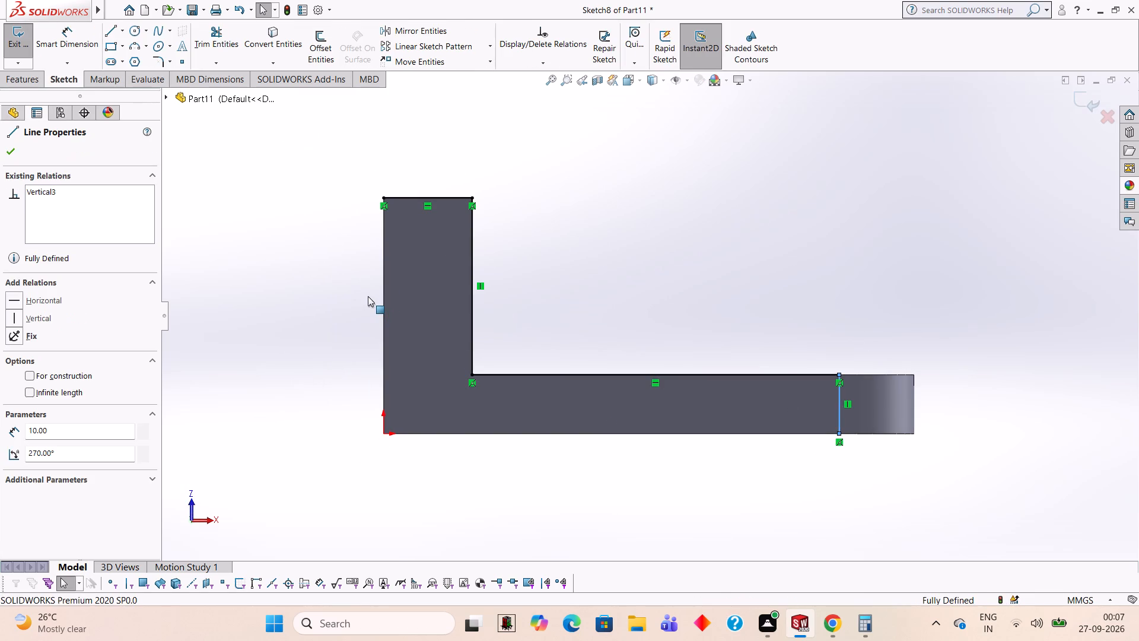
{"action": "key", "text": "ctrl+z"}
{"action": "key", "text": "ctrl+z"}
{"action": "key", "text": "ctrl+z"}
{"action": "key", "text": "ctrl+z"}
{"action": "key", "text": "ctrl+z"}
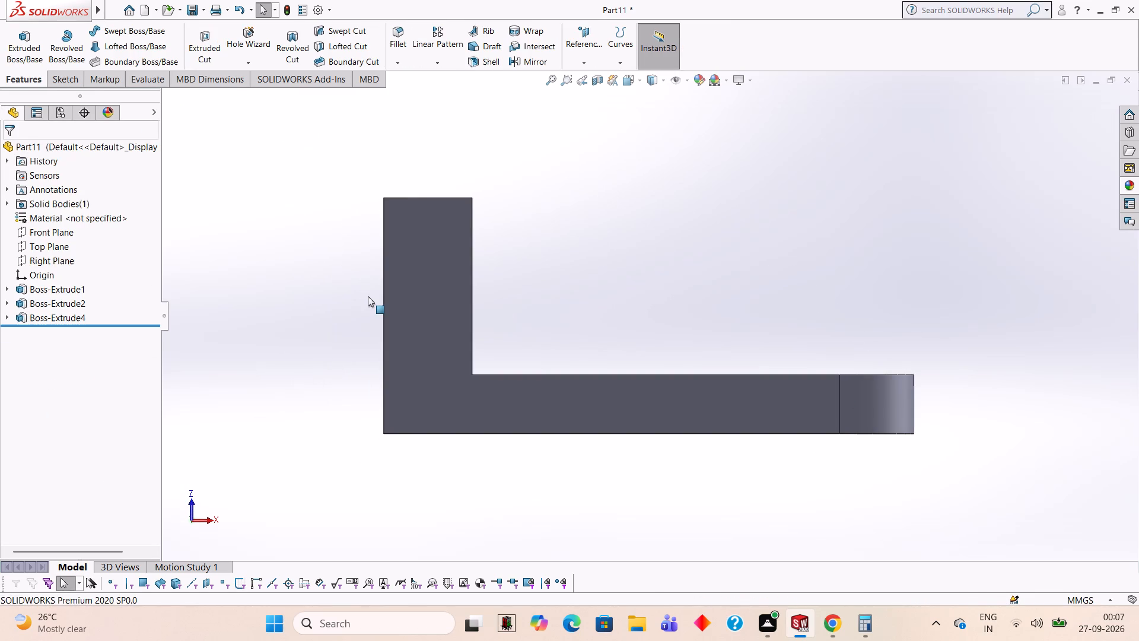
{"action": "key", "text": "ctrl+z"}
{"action": "key", "text": "ctrl+z"}
{"action": "key", "text": "ctrl+z"}
{"action": "key", "text": "ctrl+z"}
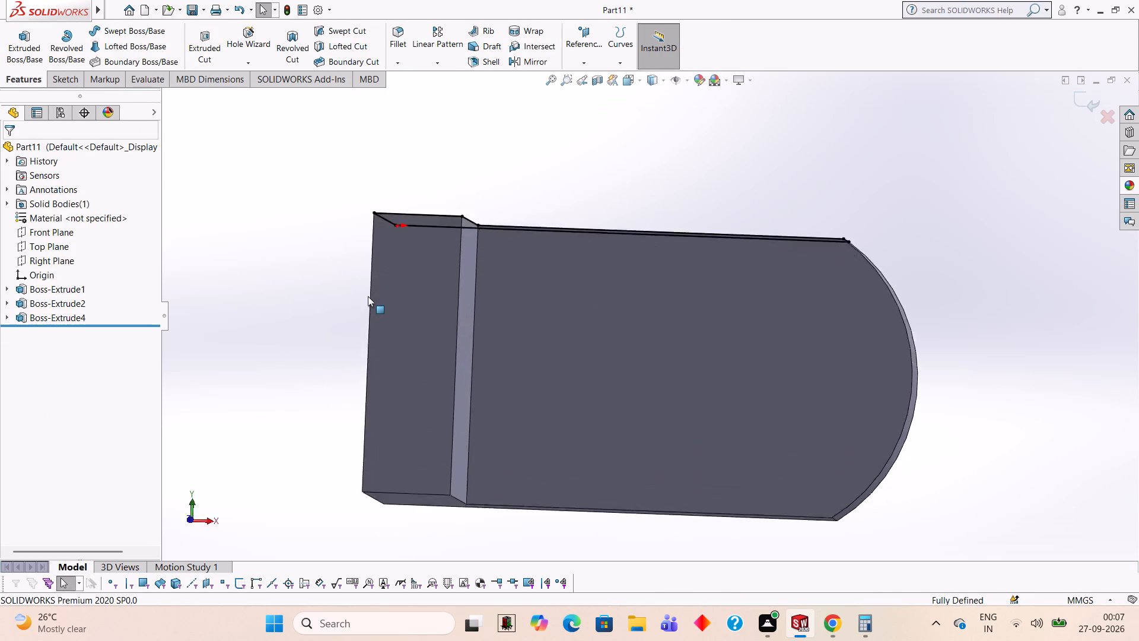
{"action": "key", "text": "ctrl+z"}
{"action": "key", "text": "ctrl+z"}
{"action": "key", "text": "ctrl+z"}
{"action": "key", "text": "ctrl+z"}
{"action": "key", "text": "ctrl+z"}
{"action": "key", "text": "ctrl+z"}
{"action": "key", "text": "ctrl+z"}
{"action": "key", "text": "ctrl+z"}
{"action": "key", "text": "ctrl+z"}
{"action": "key", "text": "ctrl+z"}
{"action": "key", "text": "ctrl+z"}
{"action": "key", "text": "ctrl+z"}
{"action": "key", "text": "ctrl+z"}
{"action": "key", "text": "ctrl+z"}
{"action": "key", "text": "ctrl+z"}
{"action": "key", "text": "ctrl+z"}
{"action": "key", "text": "ctrl+z"}
{"action": "key", "text": "ctrl+z"}
{"action": "key", "text": "ctrl+z"}
{"action": "key", "text": "ctrl+z"}
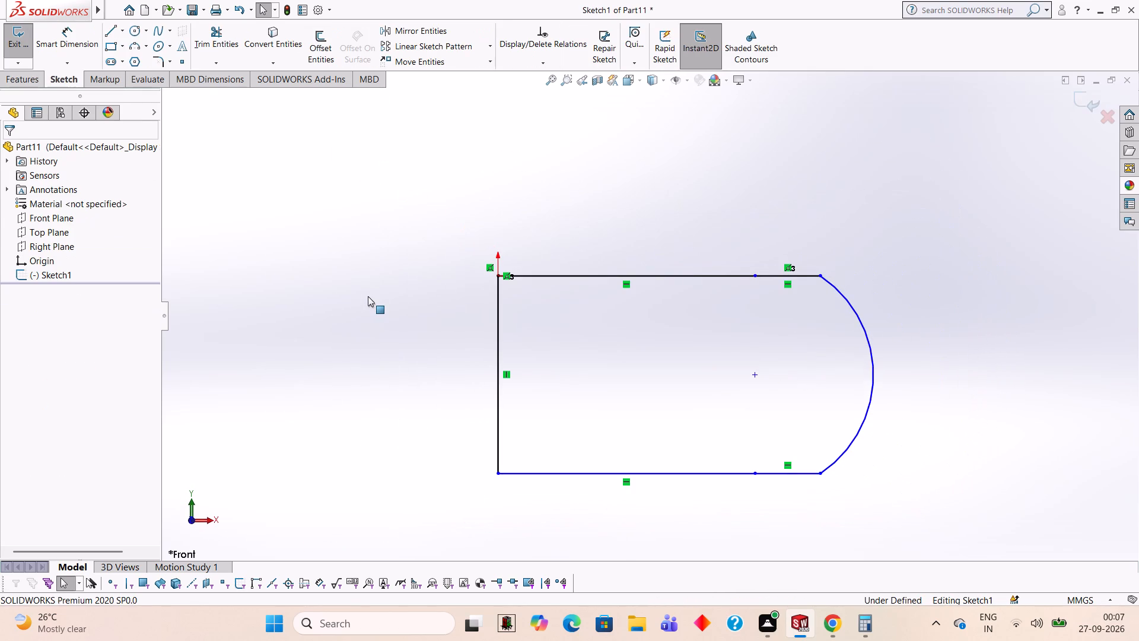
Dimension the distance between the plate outline's upper and lower horizontal edges as 50 mm.
{"action": "left_click", "coordinate": [92, 38]}
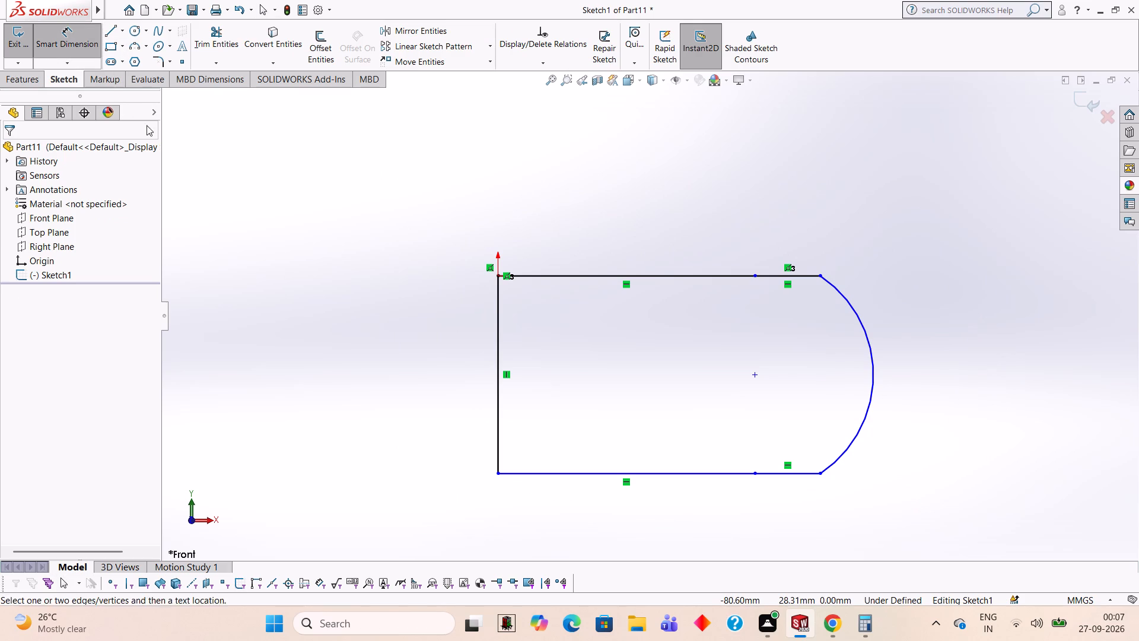
{"action": "left_click", "coordinate": [670, 275]}
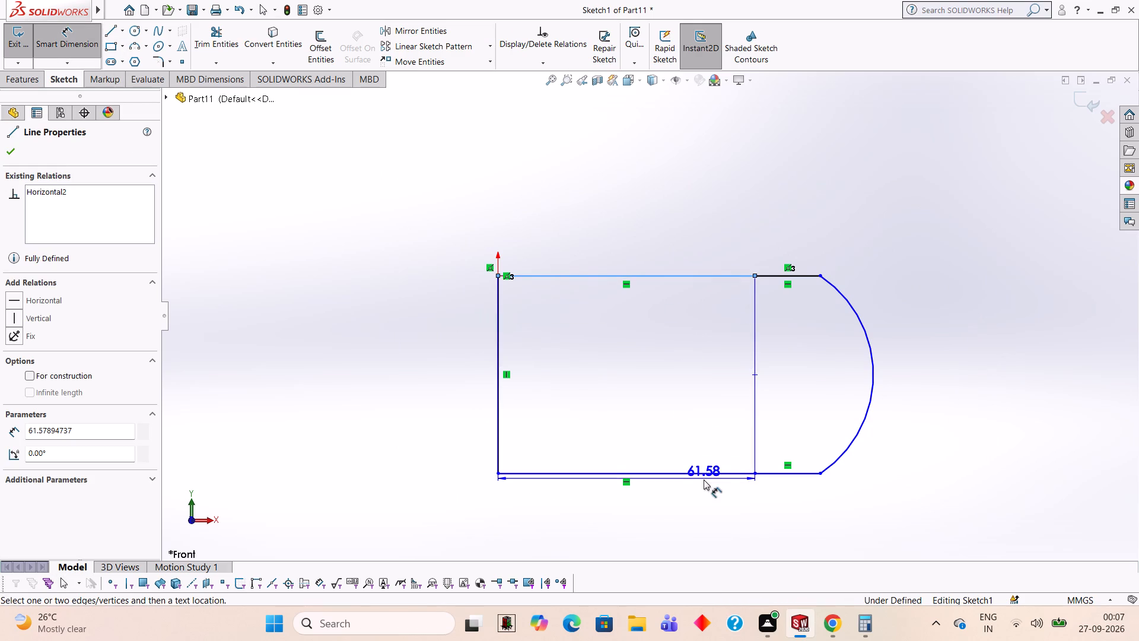
{"action": "left_click", "coordinate": [706, 474]}
{"action": "left_click", "coordinate": [372, 379]}
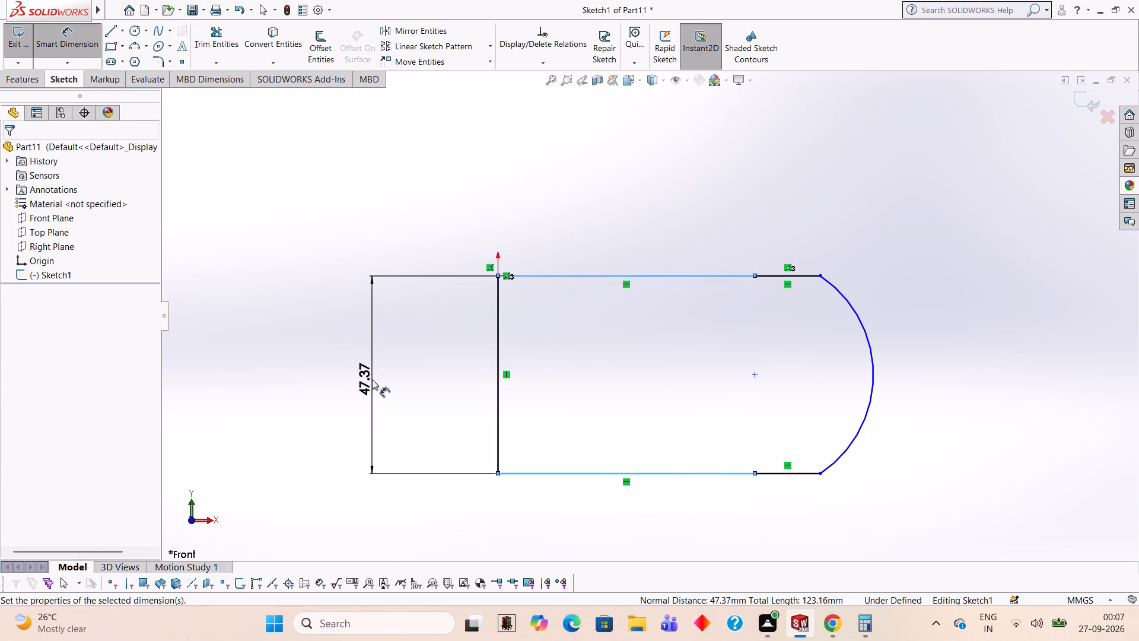
{"action": "type", "text": "50"}
{"action": "key", "text": "Return"}
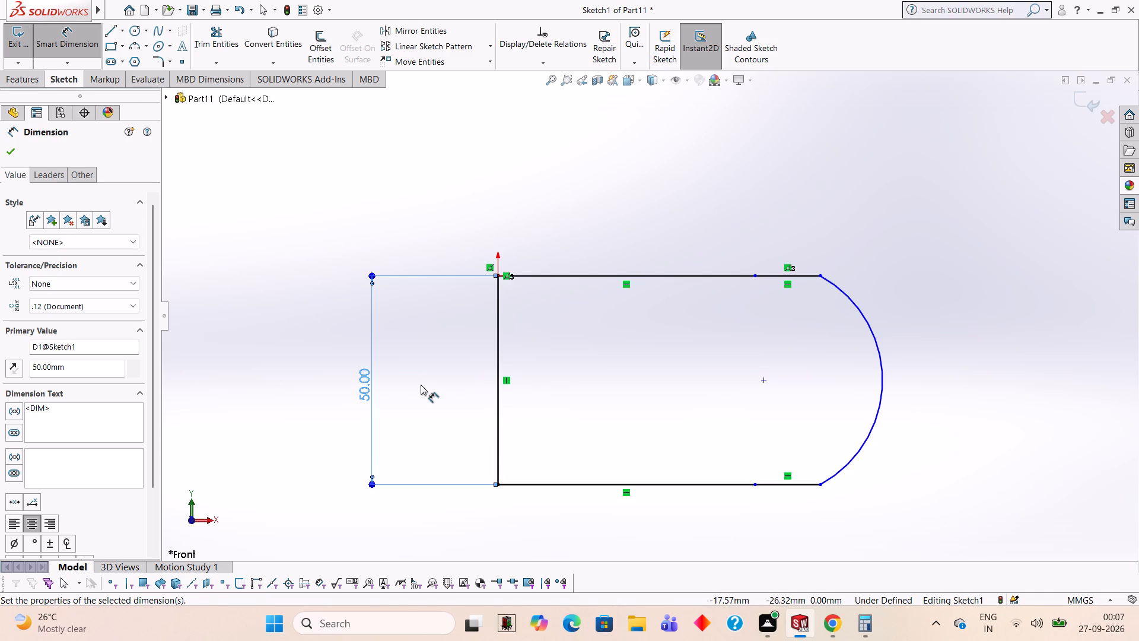
{"action": "key", "text": "Escape"}
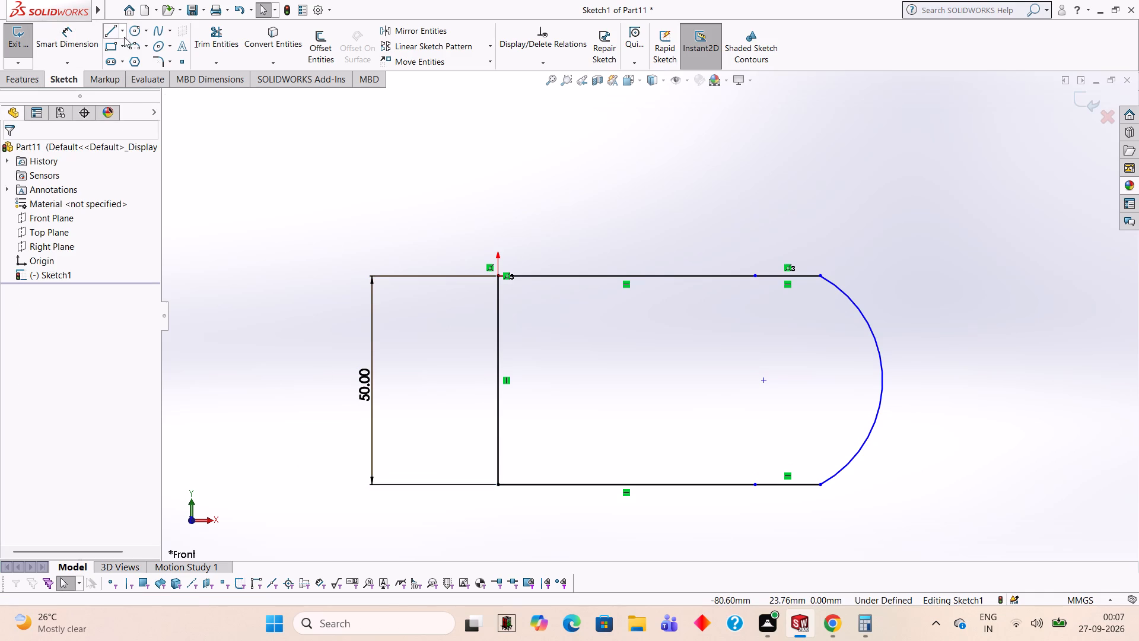
Sketch a circle of radius 30 mm centred on the existing end arc's centre point.
{"action": "left_click", "coordinate": [129, 36]}
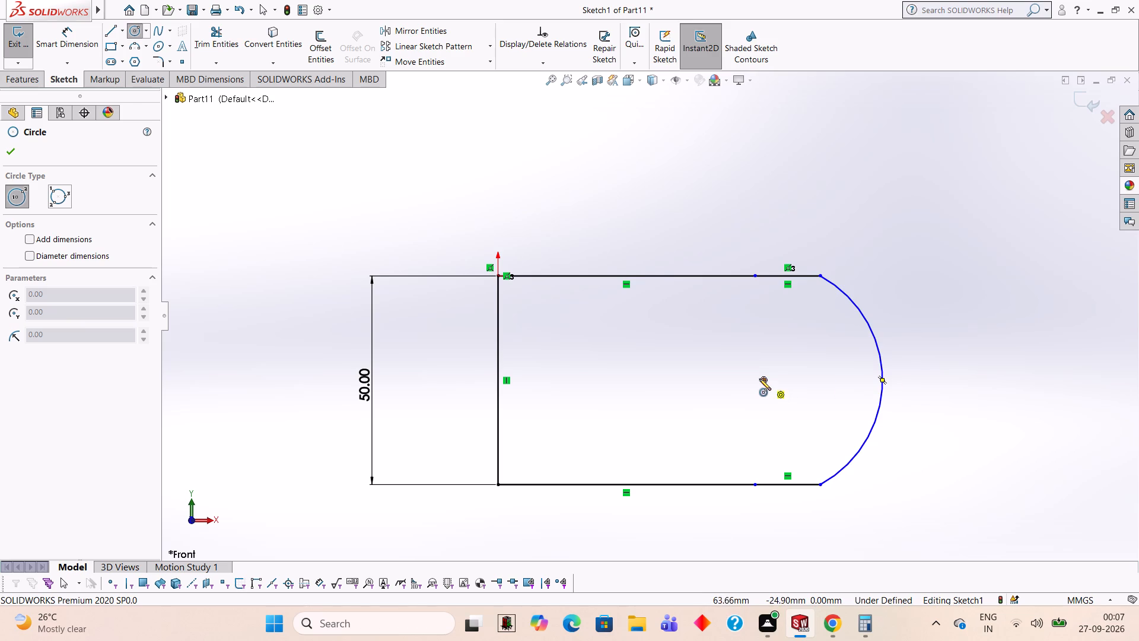
{"action": "left_click", "coordinate": [764, 379]}
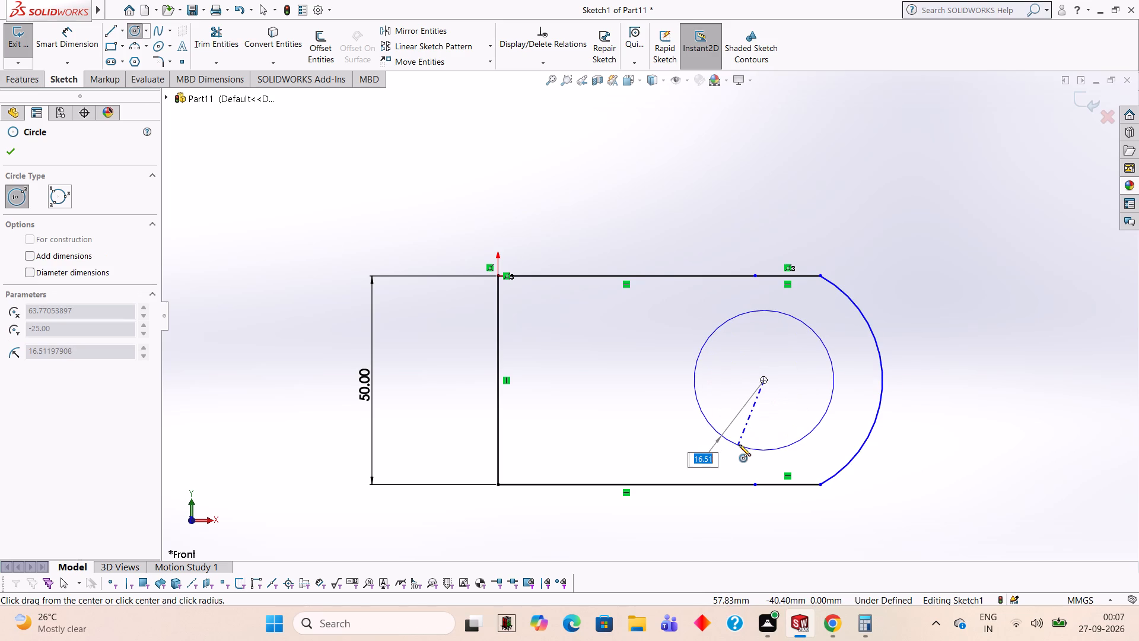
{"action": "type", "text": "30"}
{"action": "key", "text": "Return"}
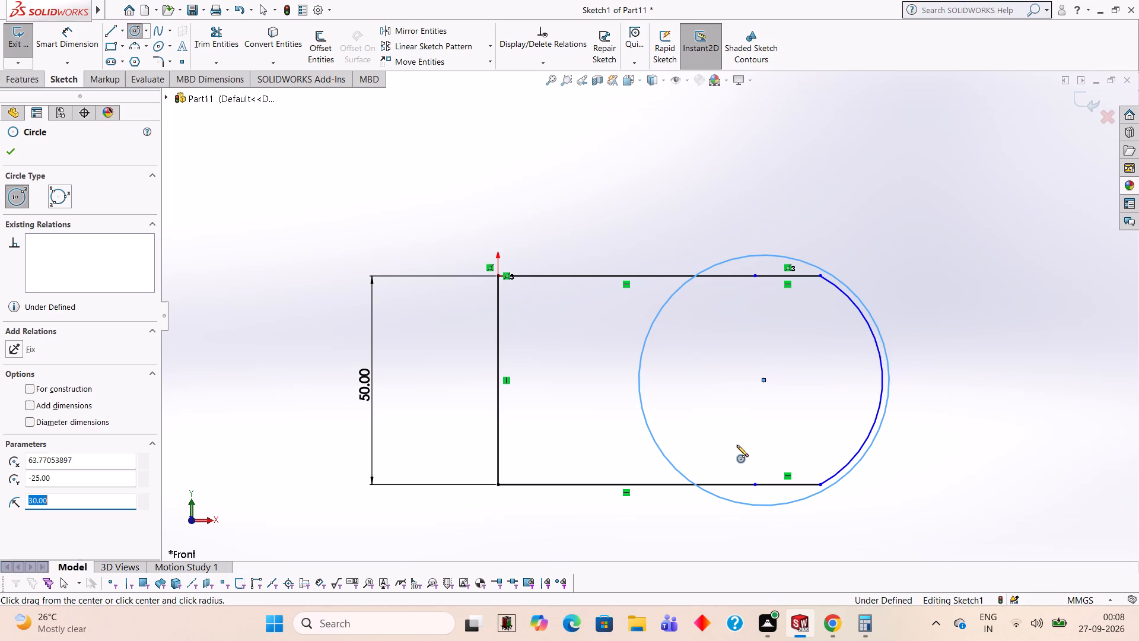
Dimension the horizontal distance from the origin corner to the circle's centre as 65 mm.
{"action": "key", "text": "z"}
{"action": "key", "text": "x"}
{"action": "key", "text": "z"}
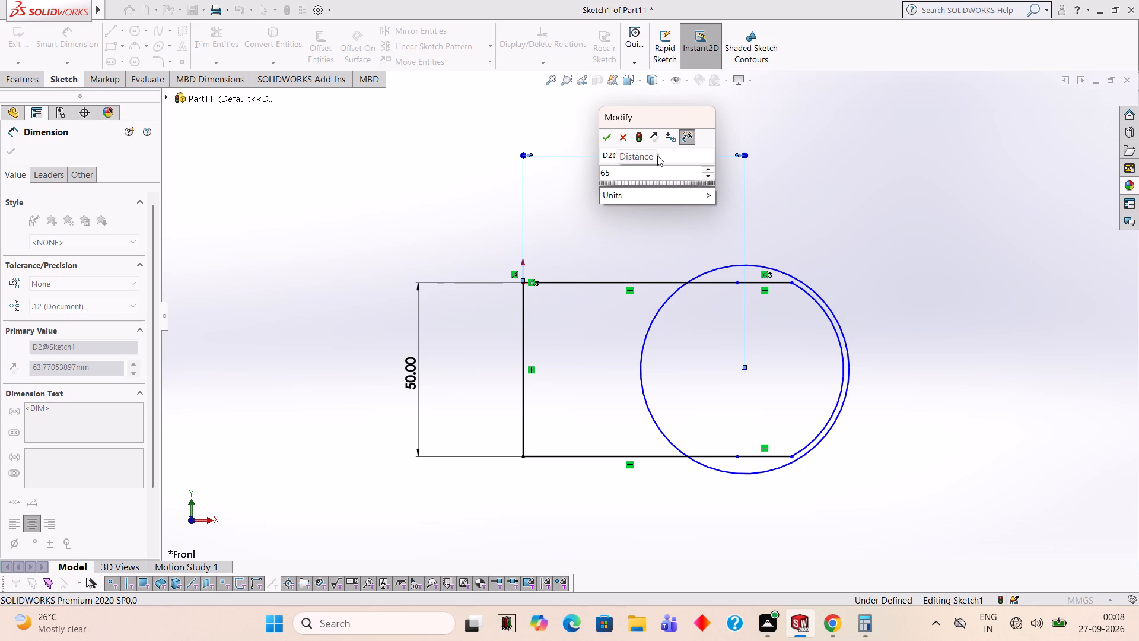
{"action": "key", "text": "Return"}
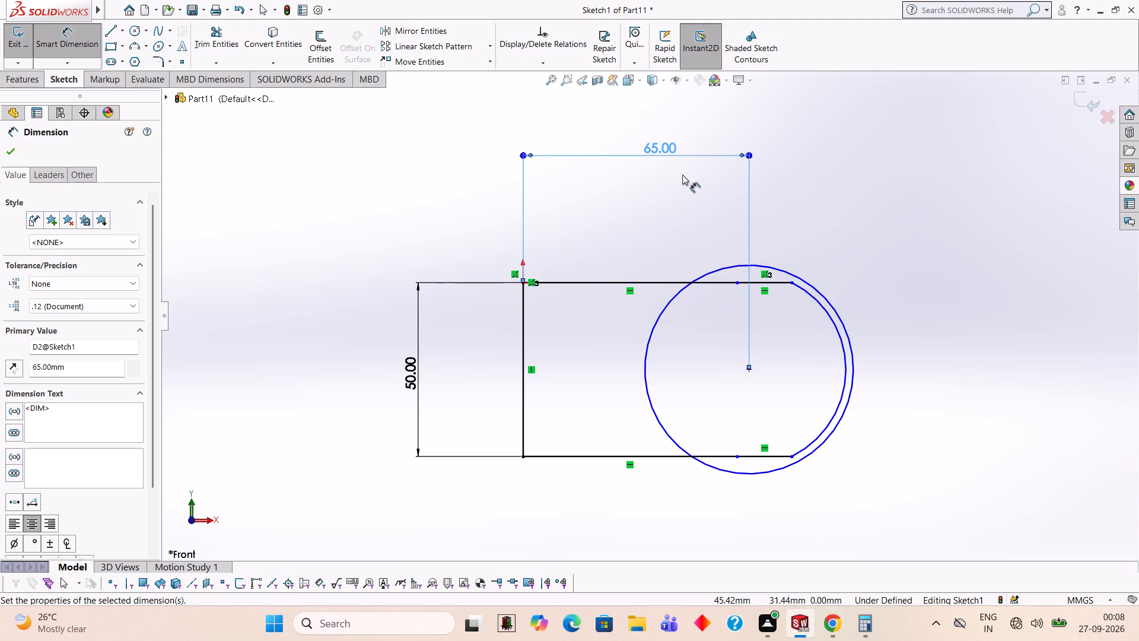
Trim away the old end arc inside the new circle.
{"action": "left_click", "coordinate": [227, 43]}
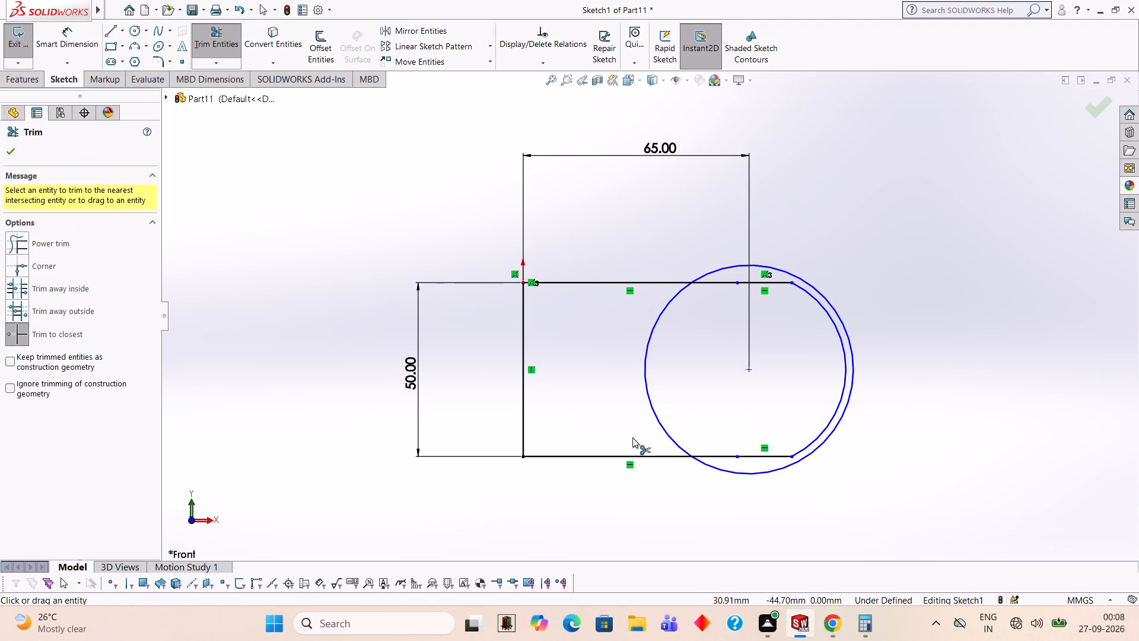
{"action": "left_click", "coordinate": [831, 319]}
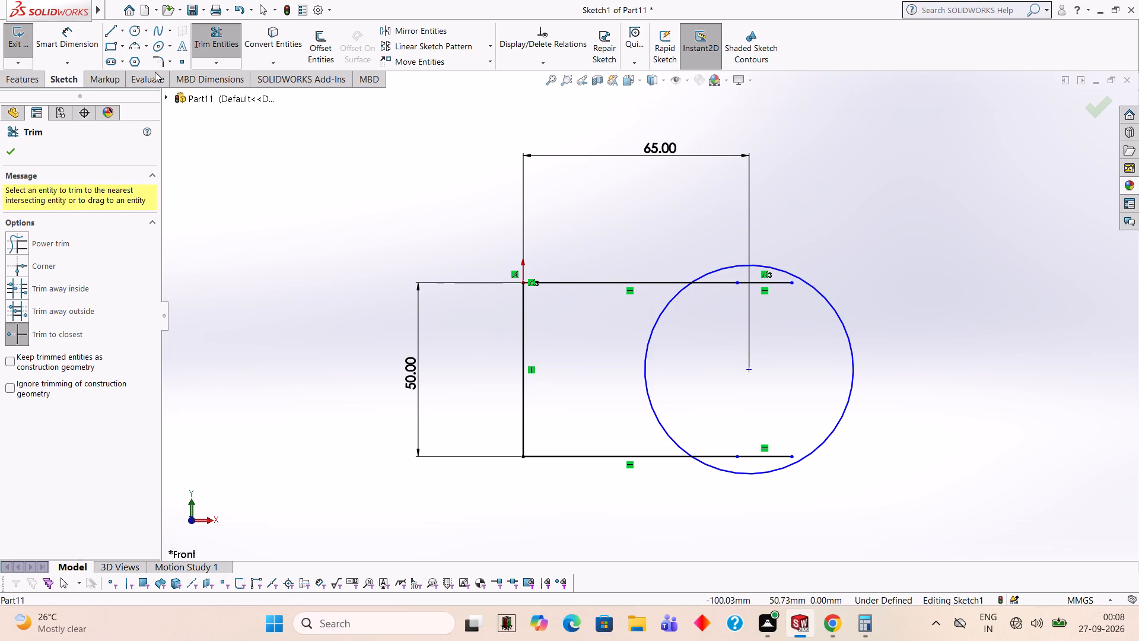
Extend the outline's upper and lower edges outward past the circle with two horizontal lines, each about 23 mm long.
{"action": "left_click", "coordinate": [109, 29]}
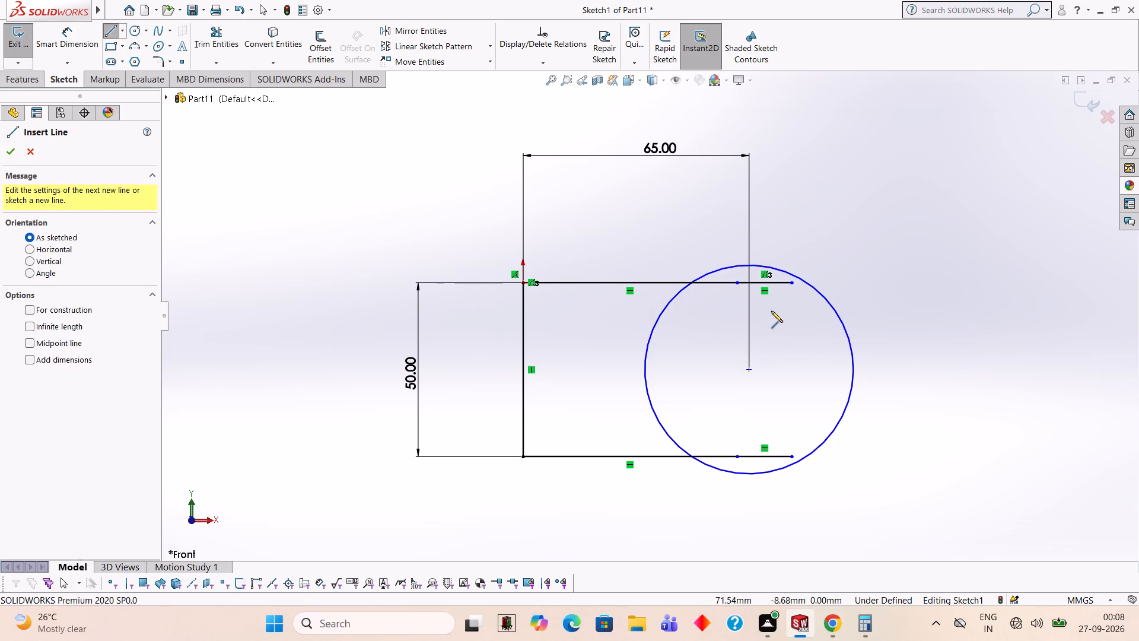
{"action": "left_click", "coordinate": [792, 282]}
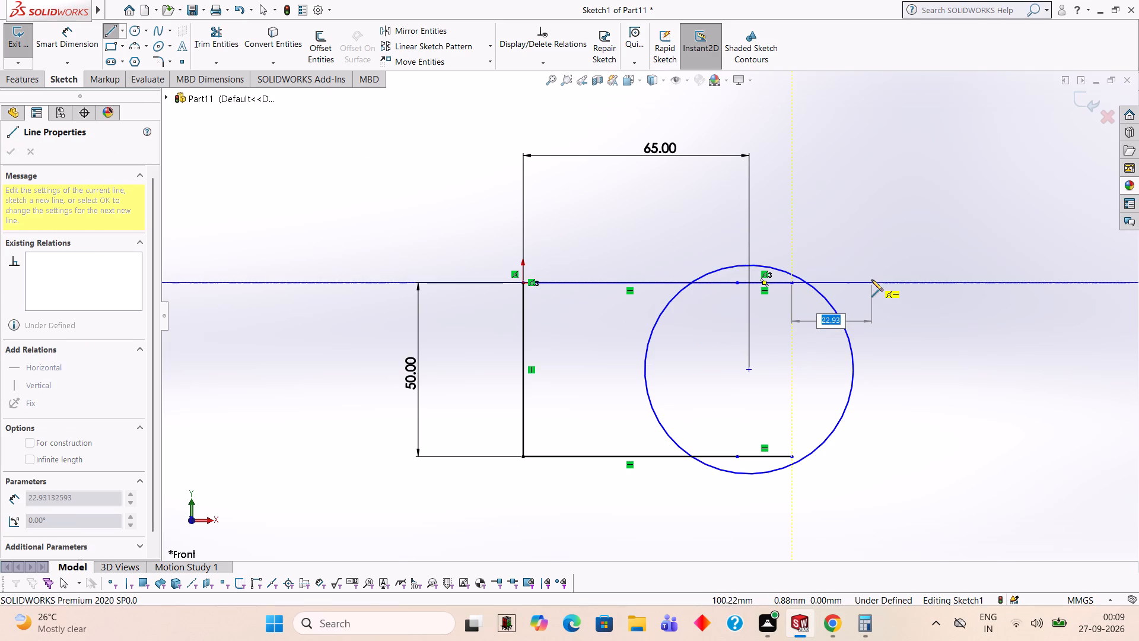
{"action": "left_click", "coordinate": [871, 280]}
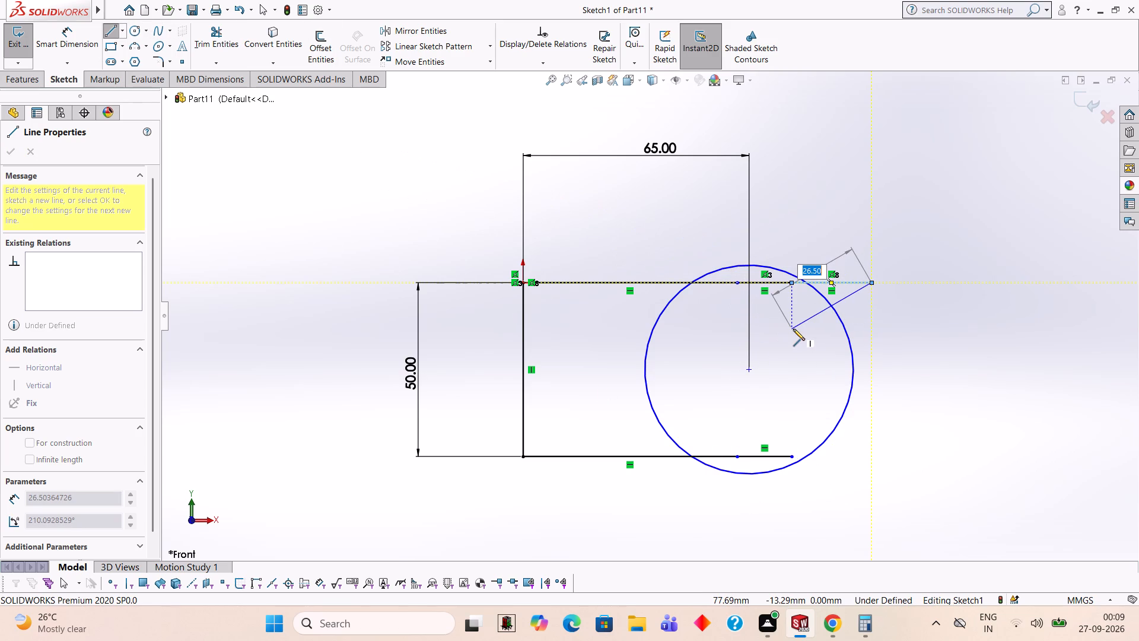
{"action": "key", "text": "Escape"}
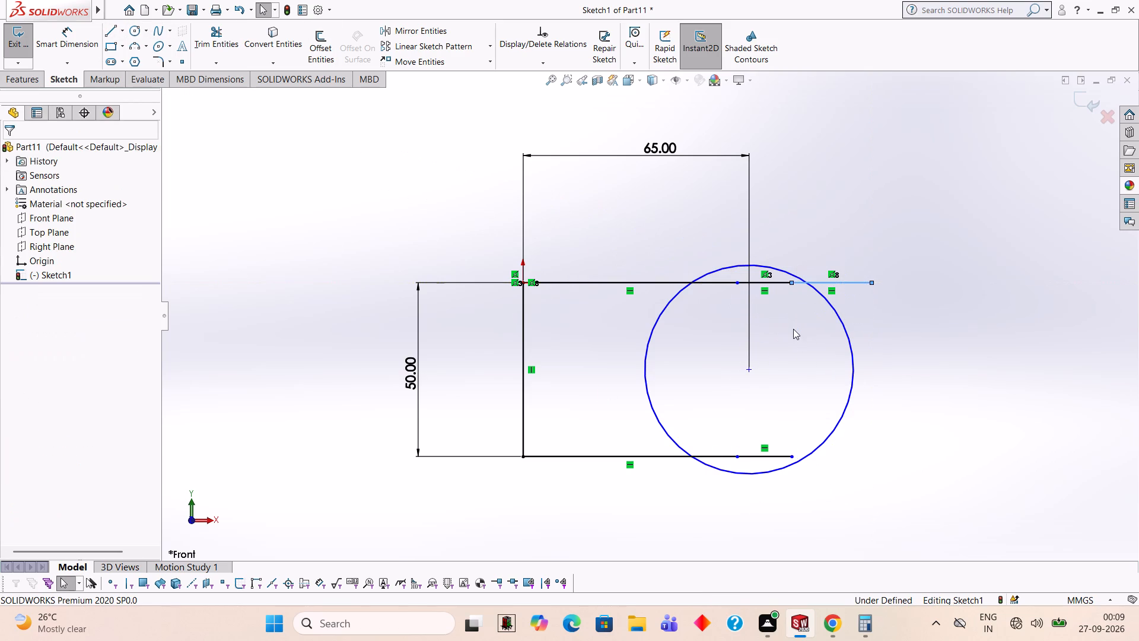
{"action": "left_click", "coordinate": [111, 26]}
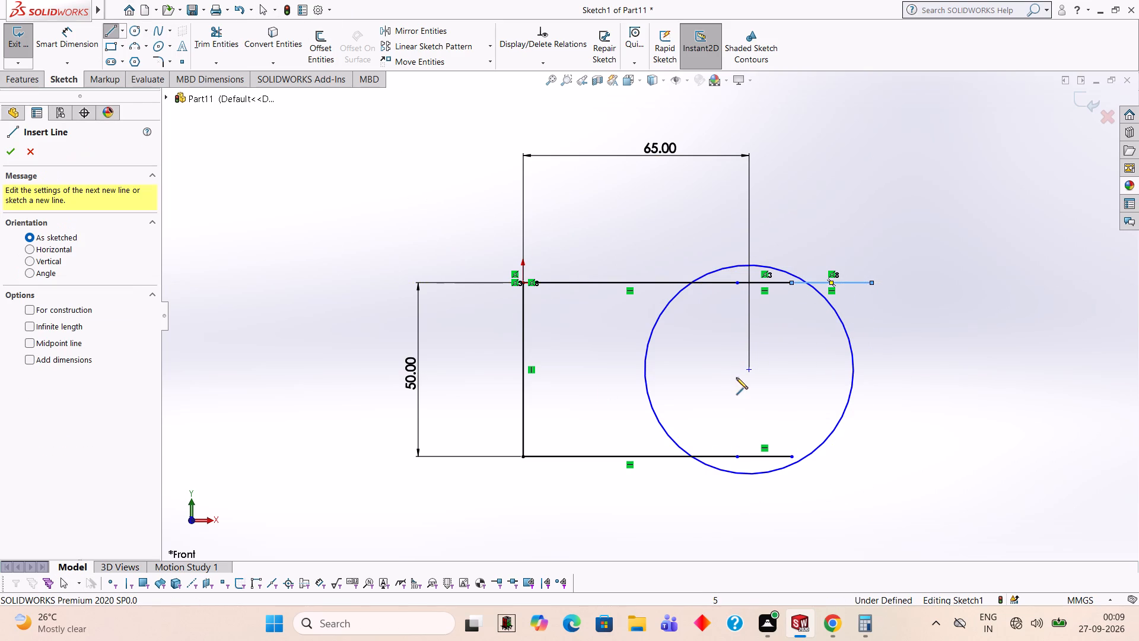
{"action": "left_click", "coordinate": [791, 456]}
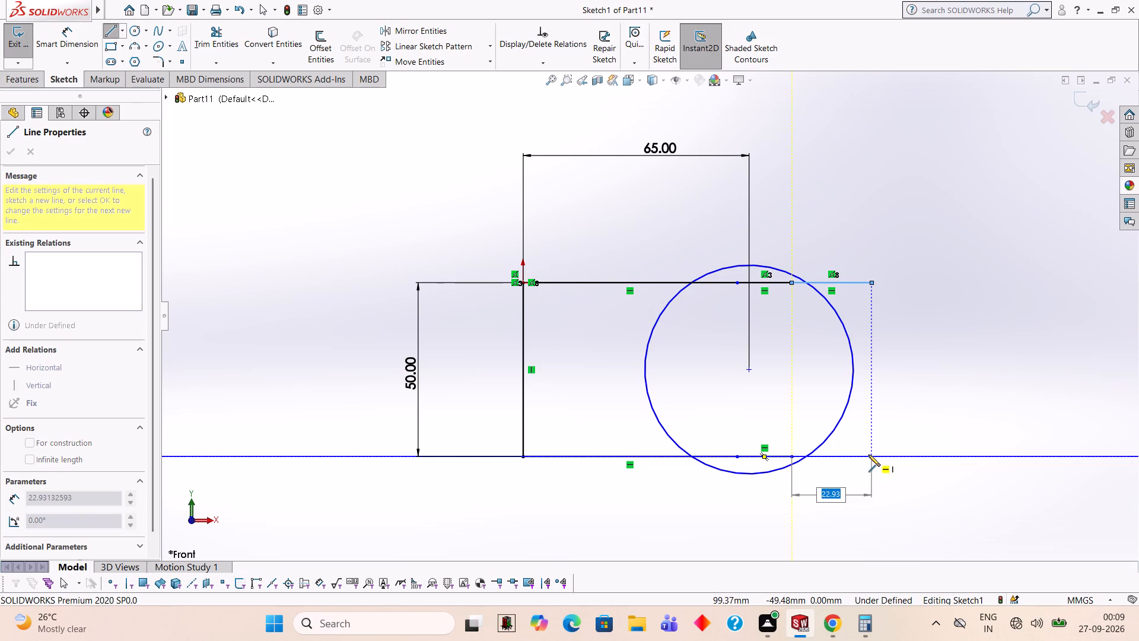
{"action": "left_click", "coordinate": [868, 455]}
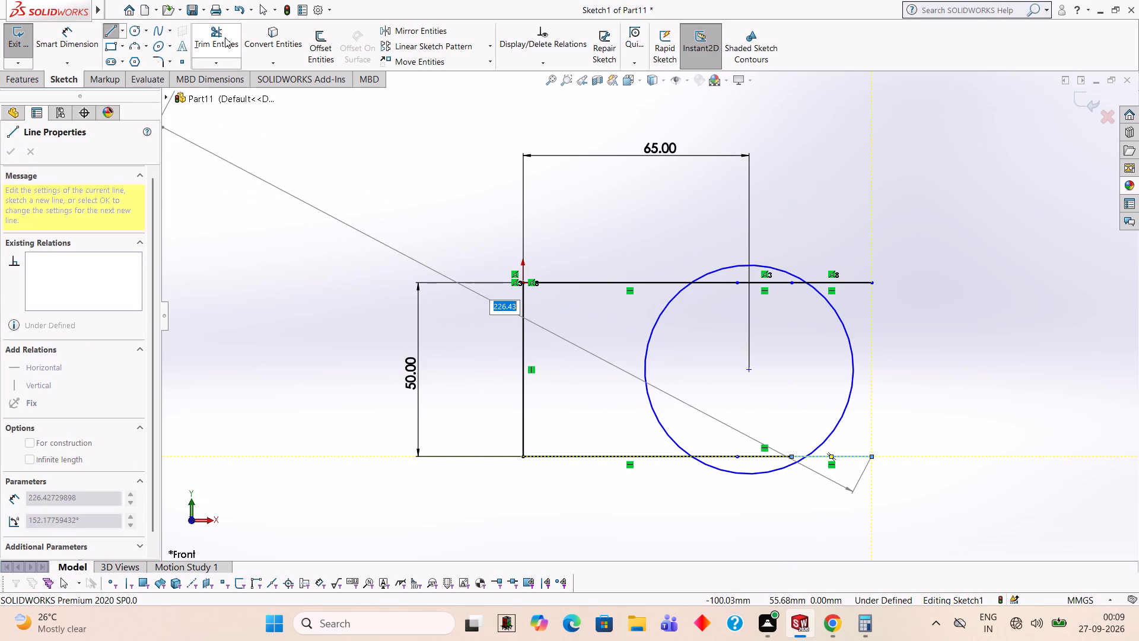
{"action": "key", "text": "Escape"}
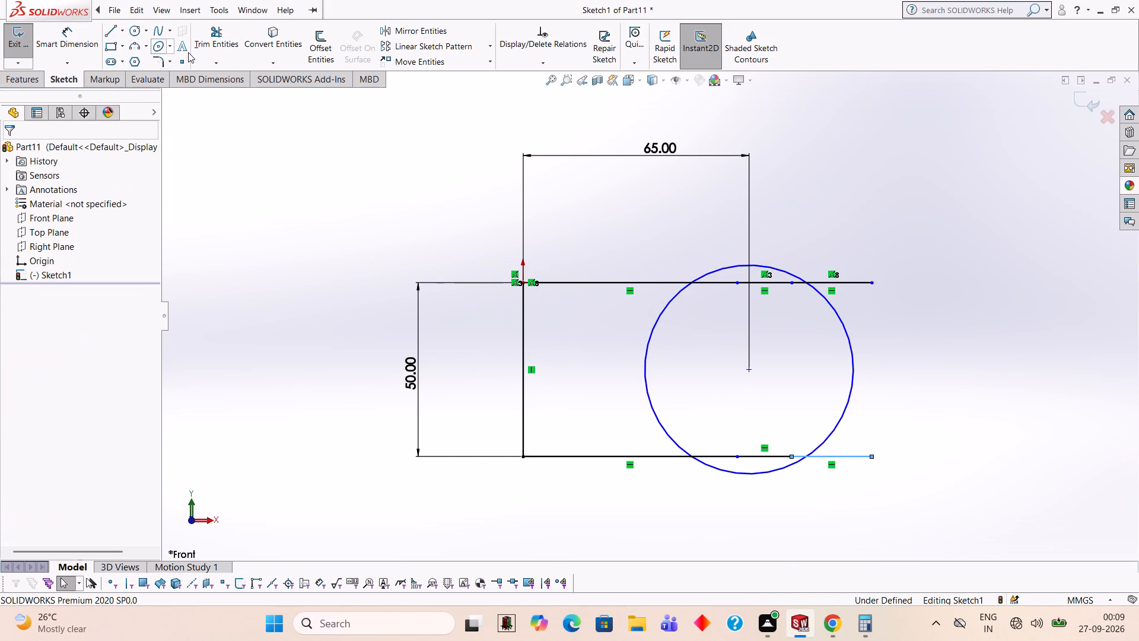
Trim the circle to its outer arc between the two horizontal edges and trim off the line ends beyond it.
{"action": "left_click", "coordinate": [205, 39]}
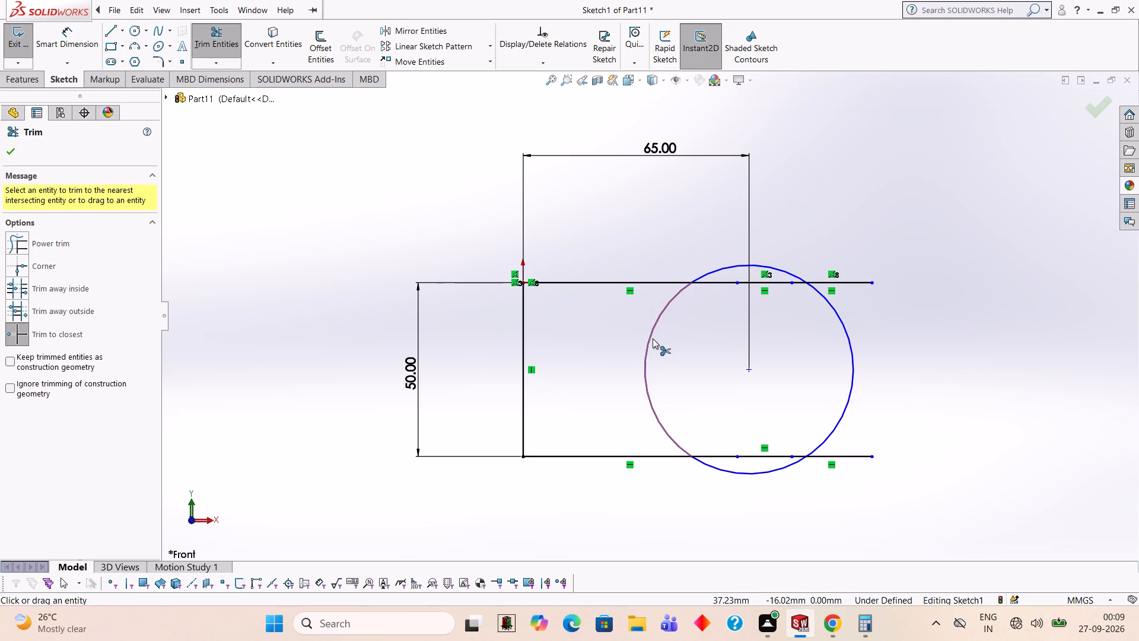
{"action": "left_click", "coordinate": [653, 338]}
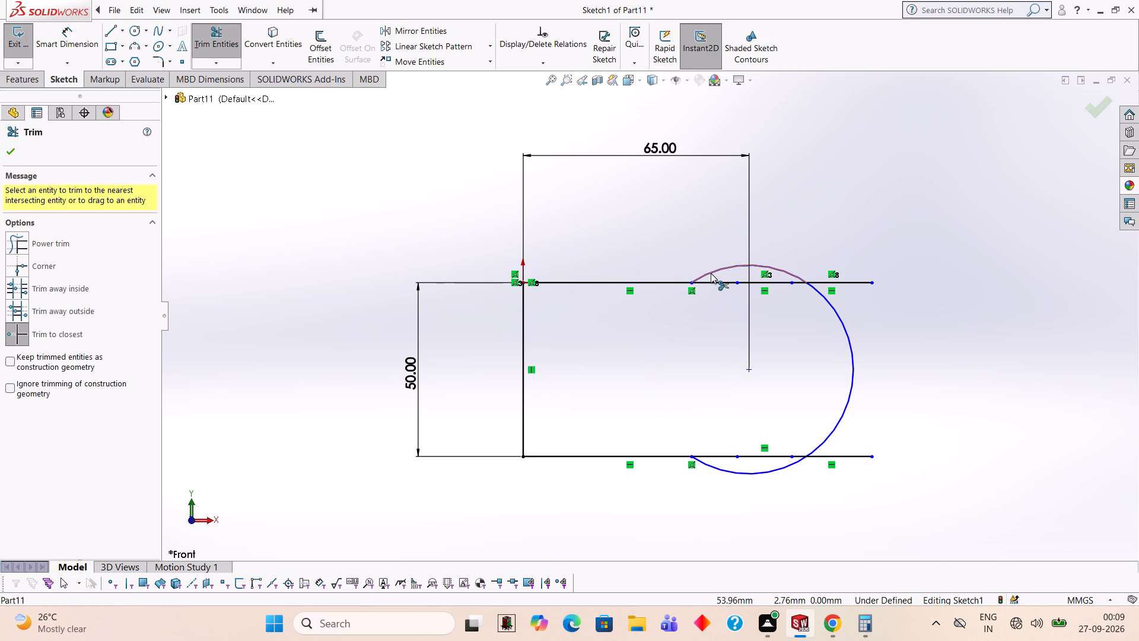
{"action": "left_click", "coordinate": [711, 273]}
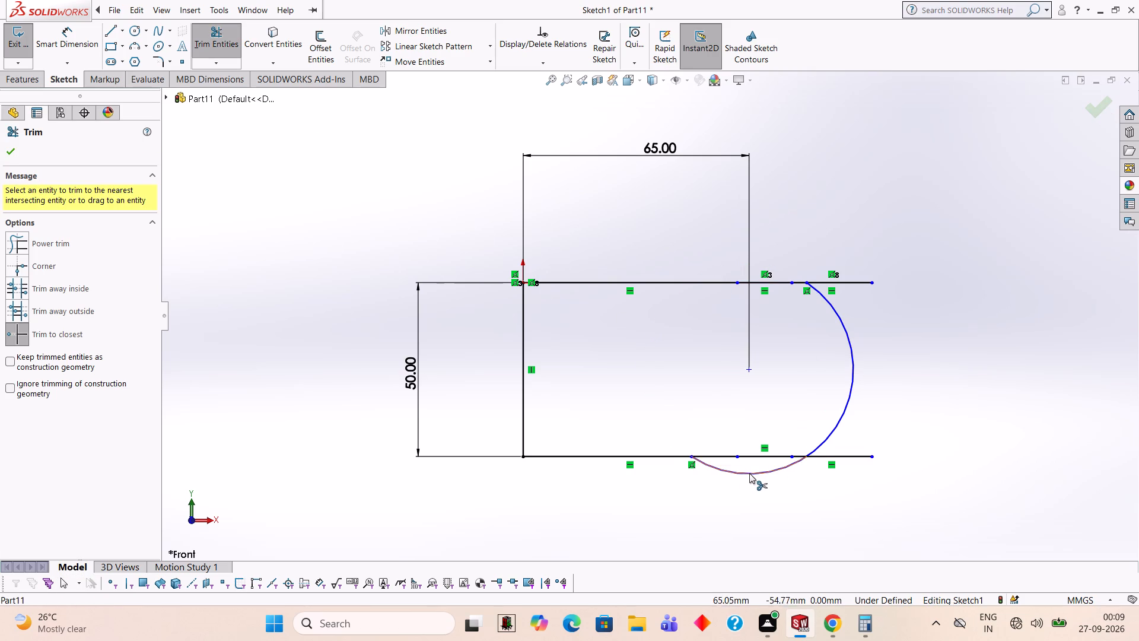
{"action": "left_click", "coordinate": [749, 473]}
{"action": "left_click", "coordinate": [849, 283]}
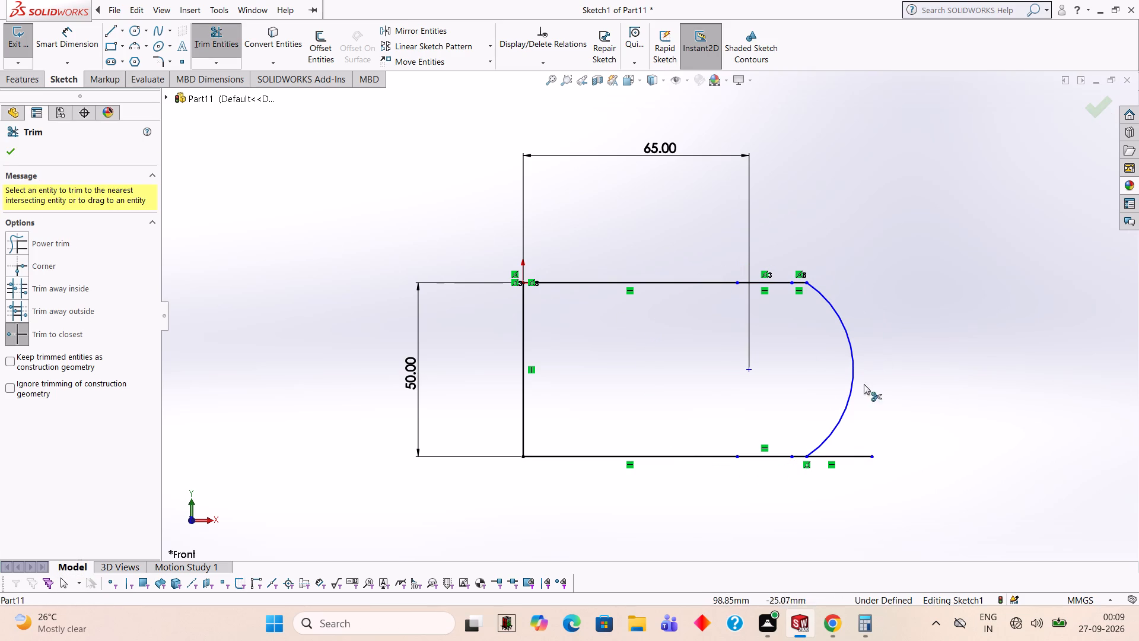
{"action": "left_click", "coordinate": [839, 456]}
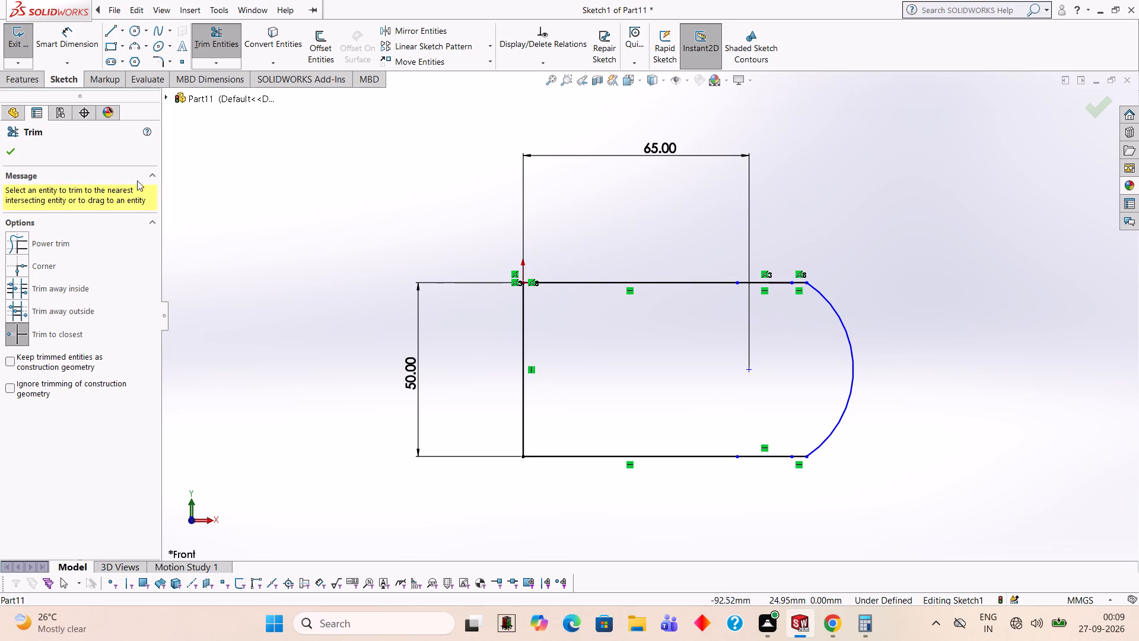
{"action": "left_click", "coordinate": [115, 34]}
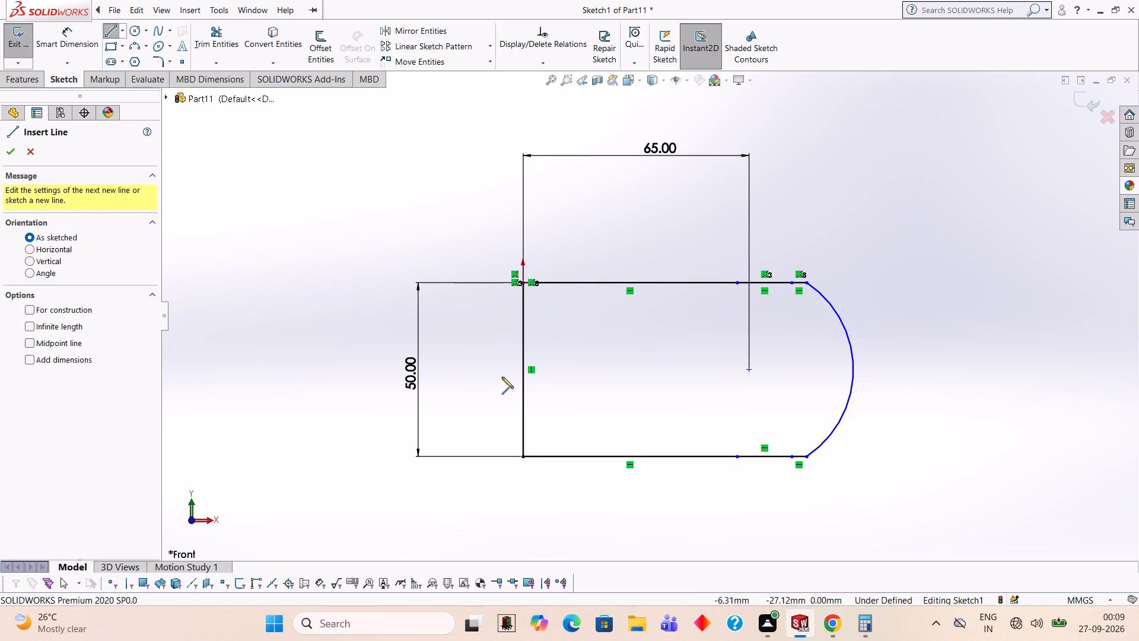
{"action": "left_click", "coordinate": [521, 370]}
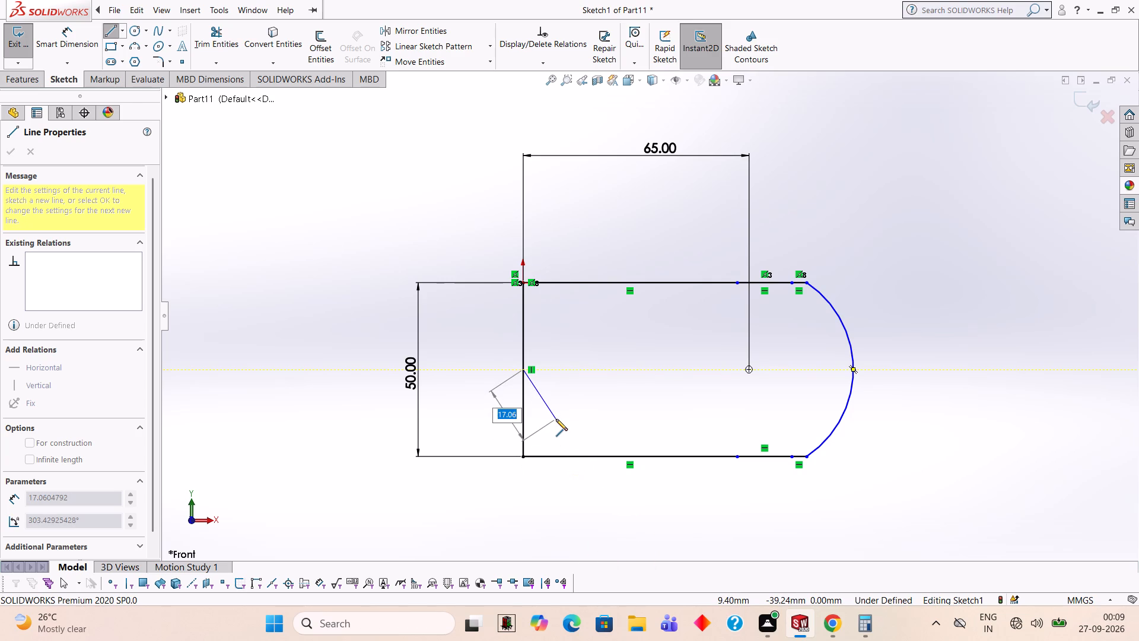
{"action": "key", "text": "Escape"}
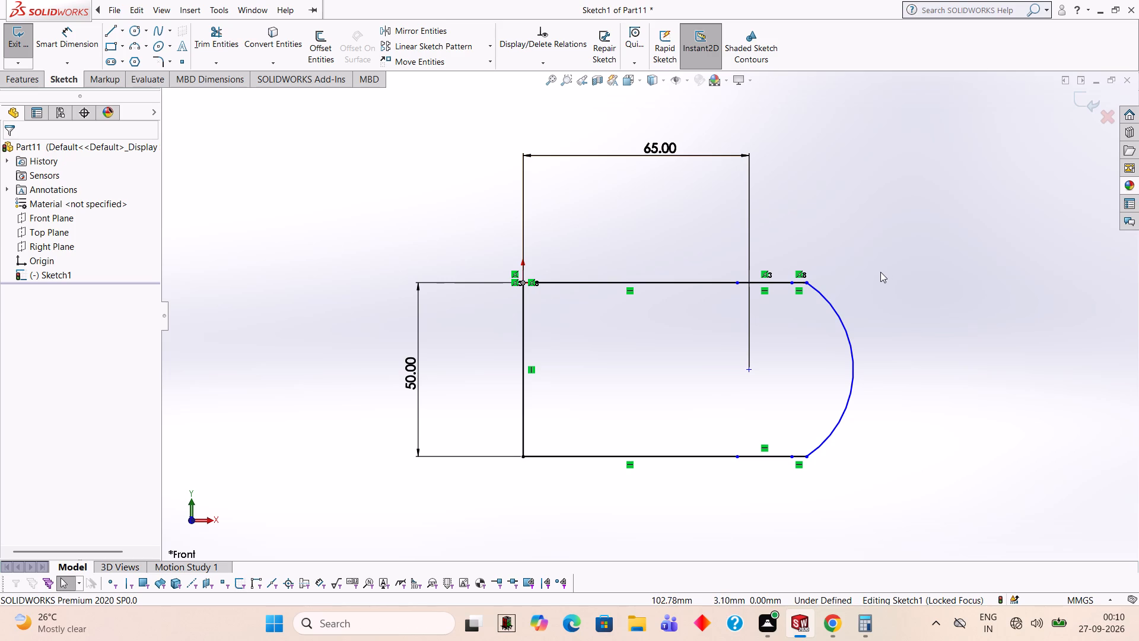
Dimension the overall length from the straight vertical edge to the end arc's outermost point.
{"action": "left_click", "coordinate": [107, 34]}
{"action": "left_click", "coordinate": [84, 39]}
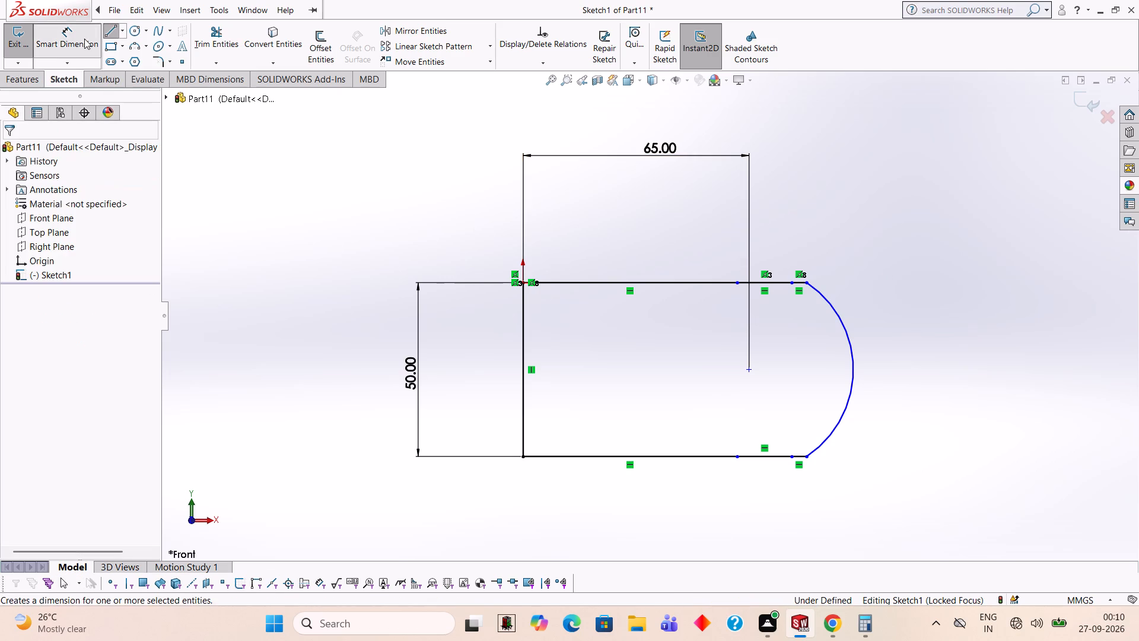
{"action": "left_click", "coordinate": [522, 380]}
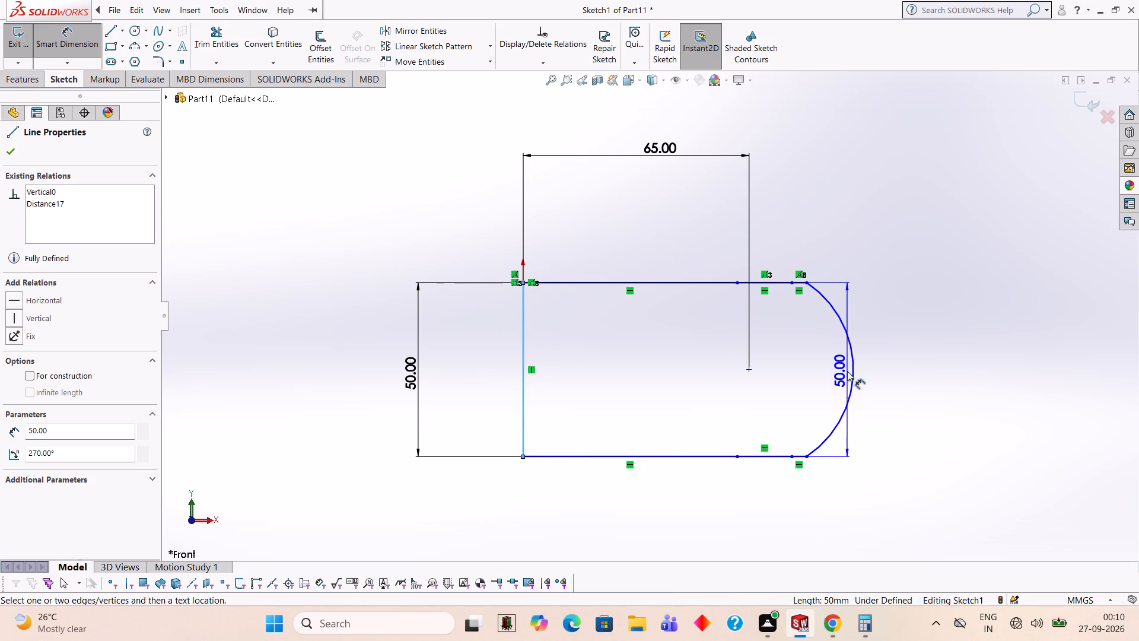
{"action": "left_click", "coordinate": [854, 369]}
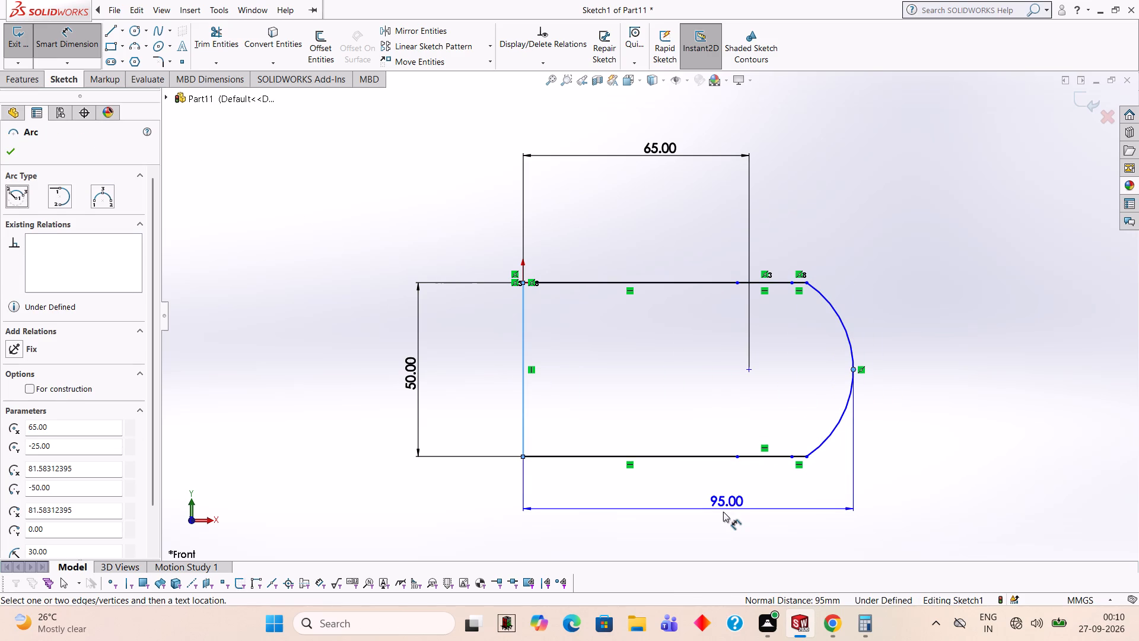
{"action": "left_click", "coordinate": [723, 512]}
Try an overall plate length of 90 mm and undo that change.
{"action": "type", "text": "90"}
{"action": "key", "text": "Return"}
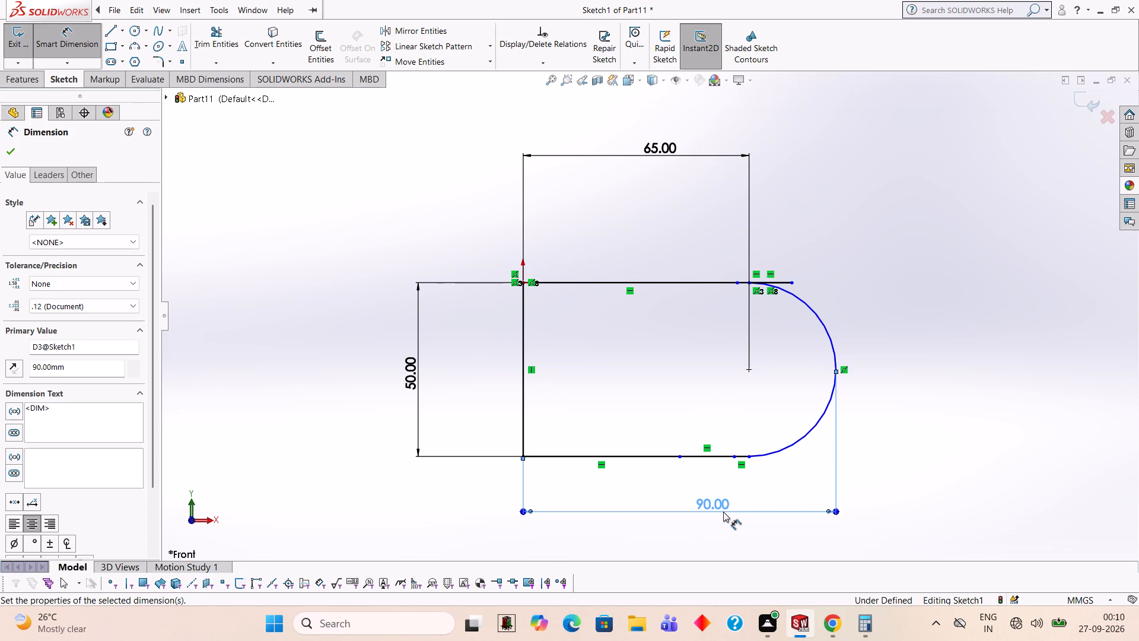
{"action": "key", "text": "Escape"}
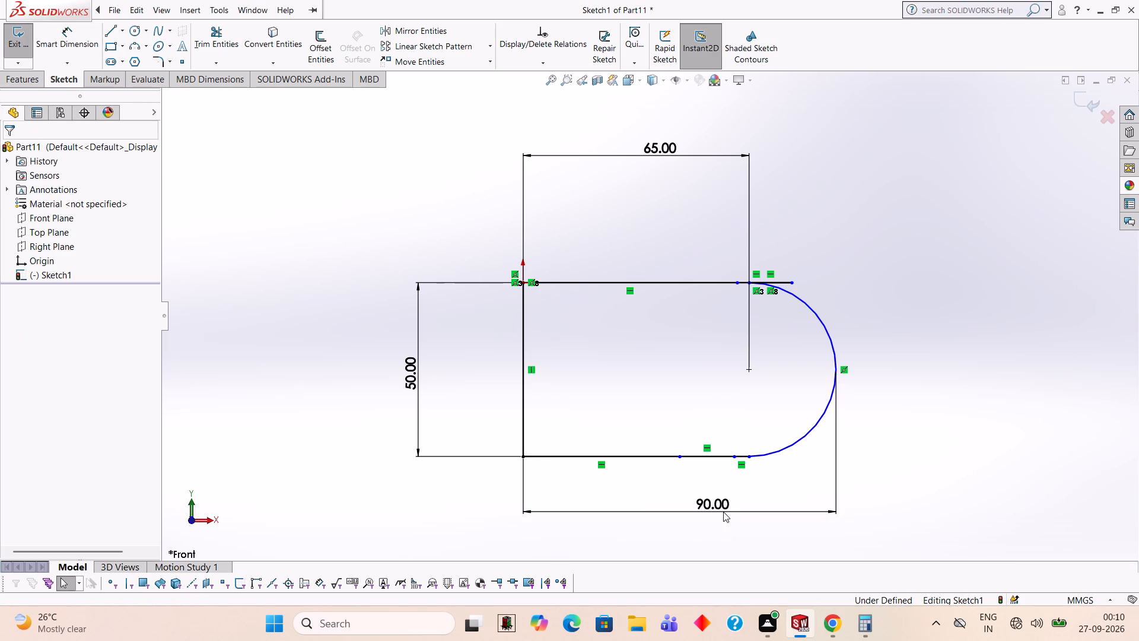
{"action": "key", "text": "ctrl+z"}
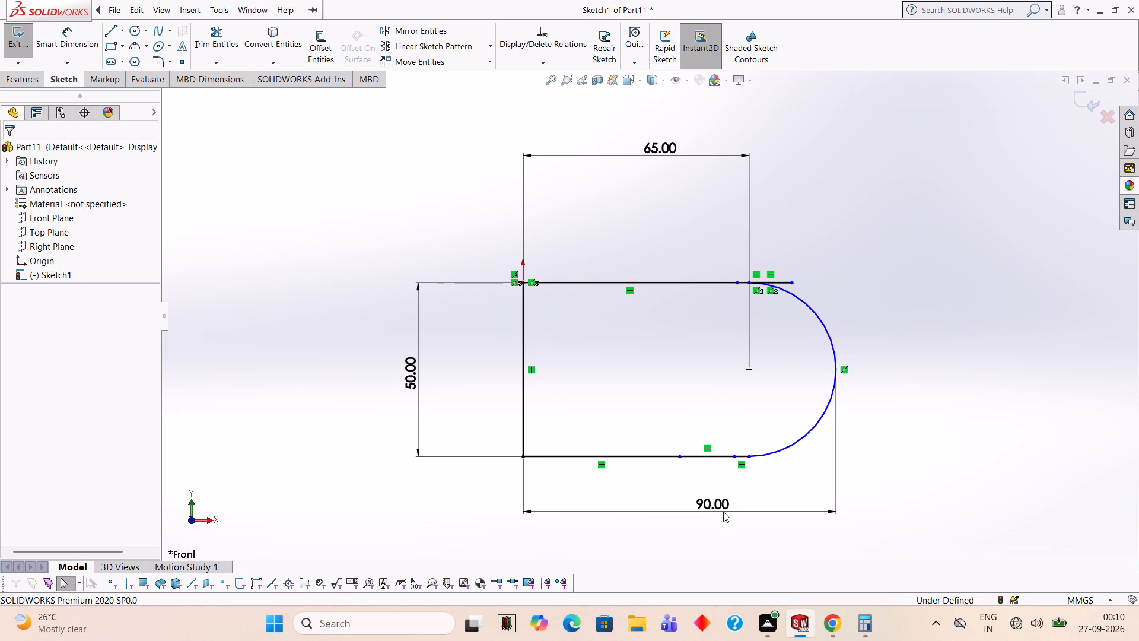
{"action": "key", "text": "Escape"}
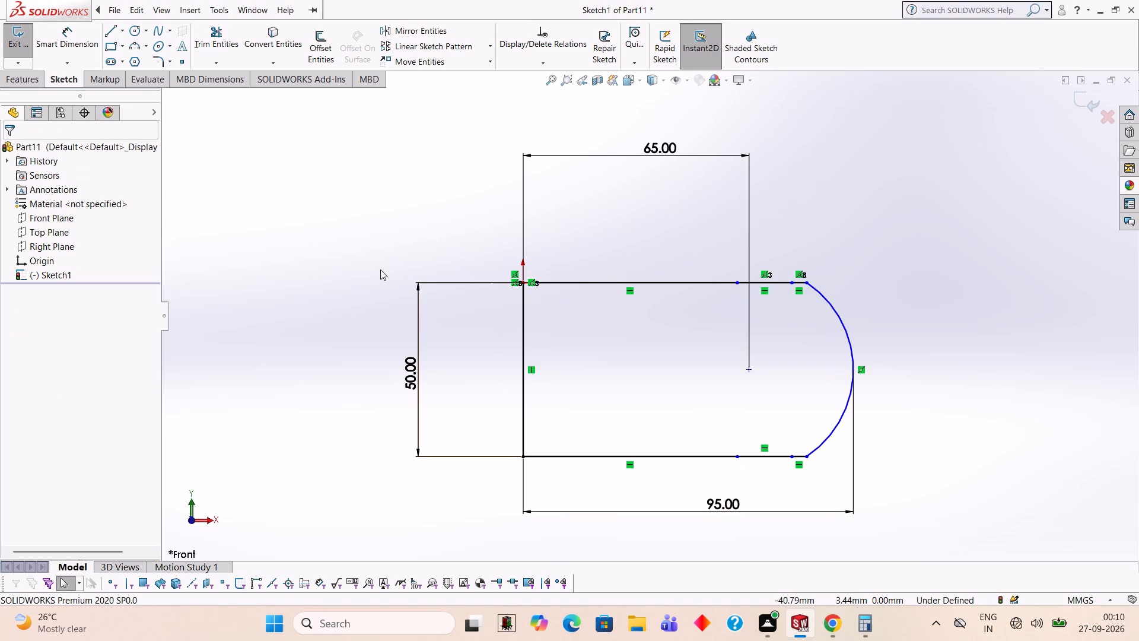
Extrude the rounded-end plate outline 10 mm as a blind boss.
{"action": "left_click", "coordinate": [36, 80]}
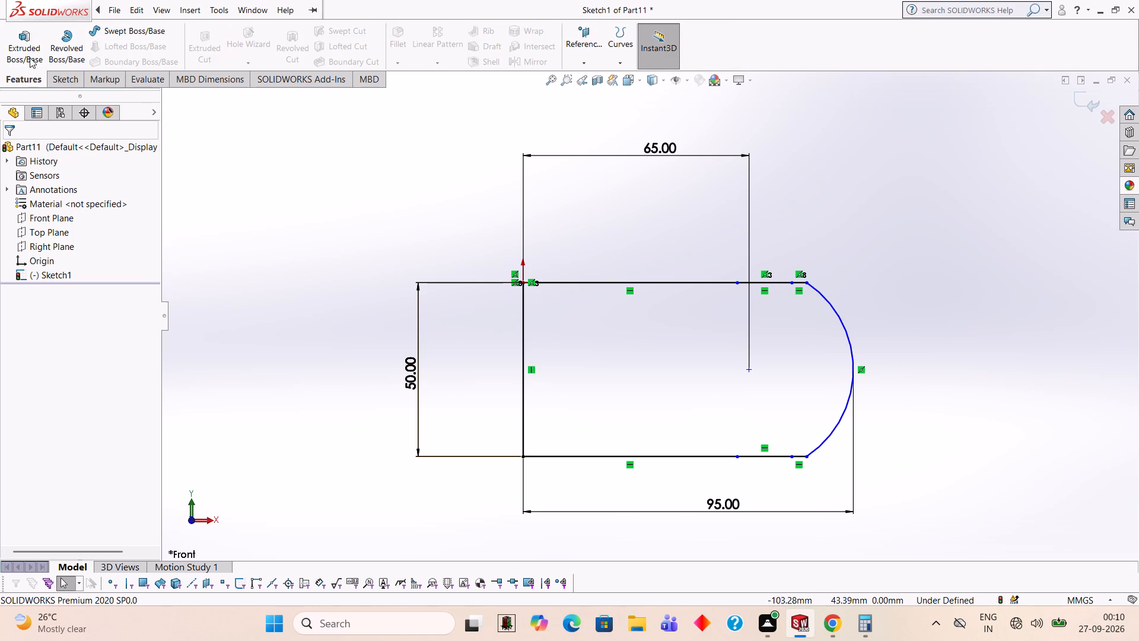
{"action": "left_click", "coordinate": [30, 58]}
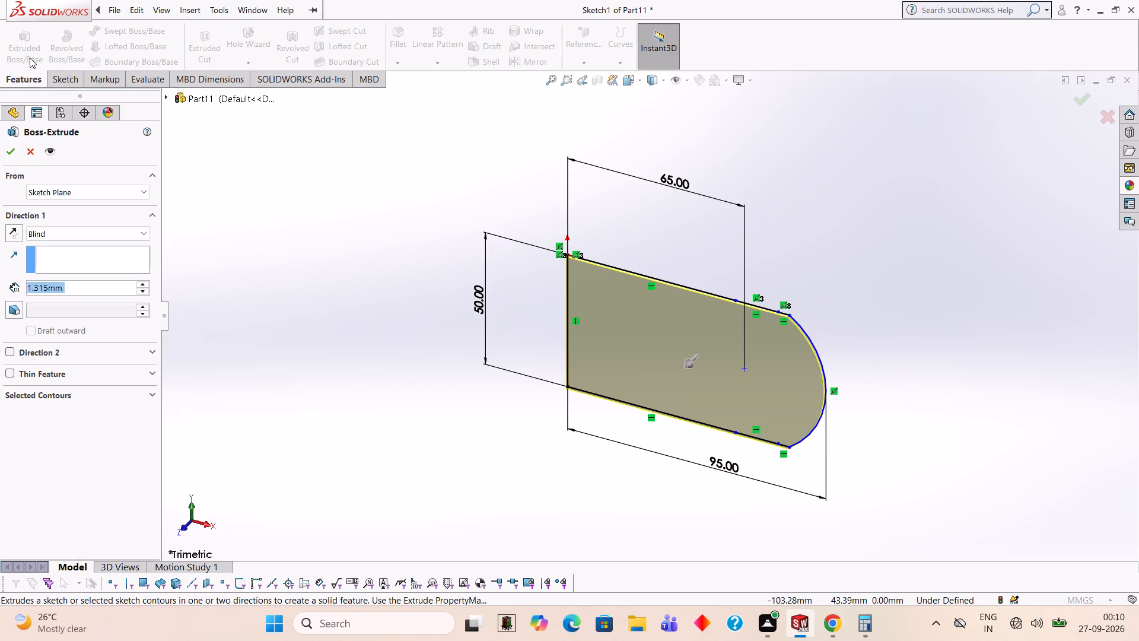
{"action": "type", "text": "10"}
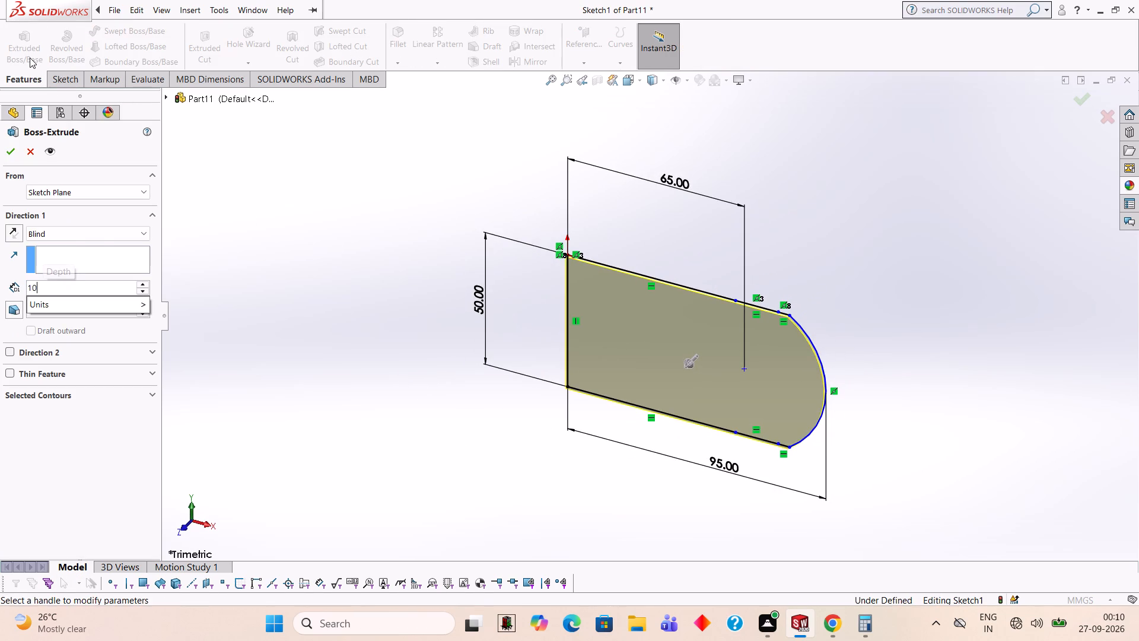
{"action": "key", "text": "Return"}
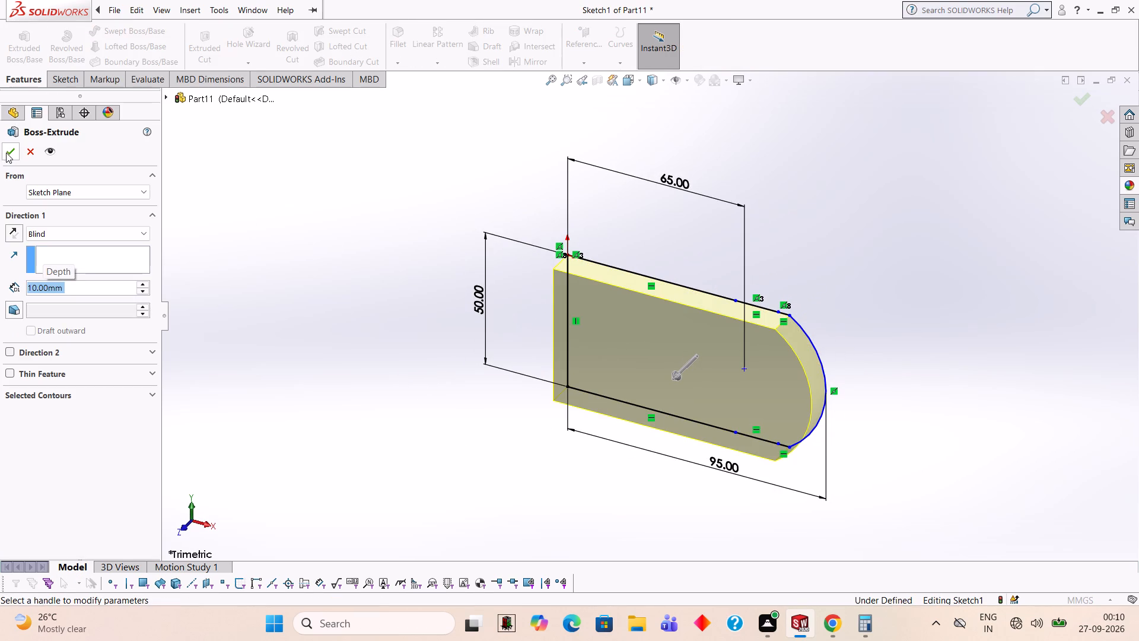
{"action": "left_click", "coordinate": [6, 153]}
{"action": "left_click", "coordinate": [269, 246]}
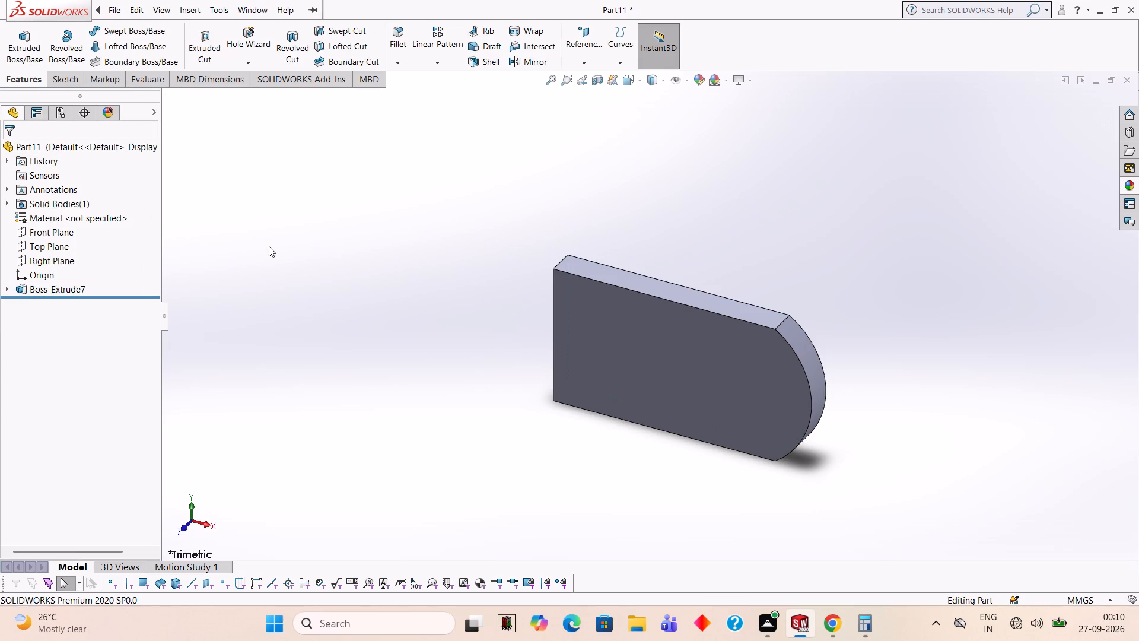
On the plate's straight end face, sketch a closed rectangle extending 30 mm beyond the plate's thickness and matching its full height.
{"action": "middle_click_drag", "start_coordinate": [361, 288], "coordinate": [495, 278]}
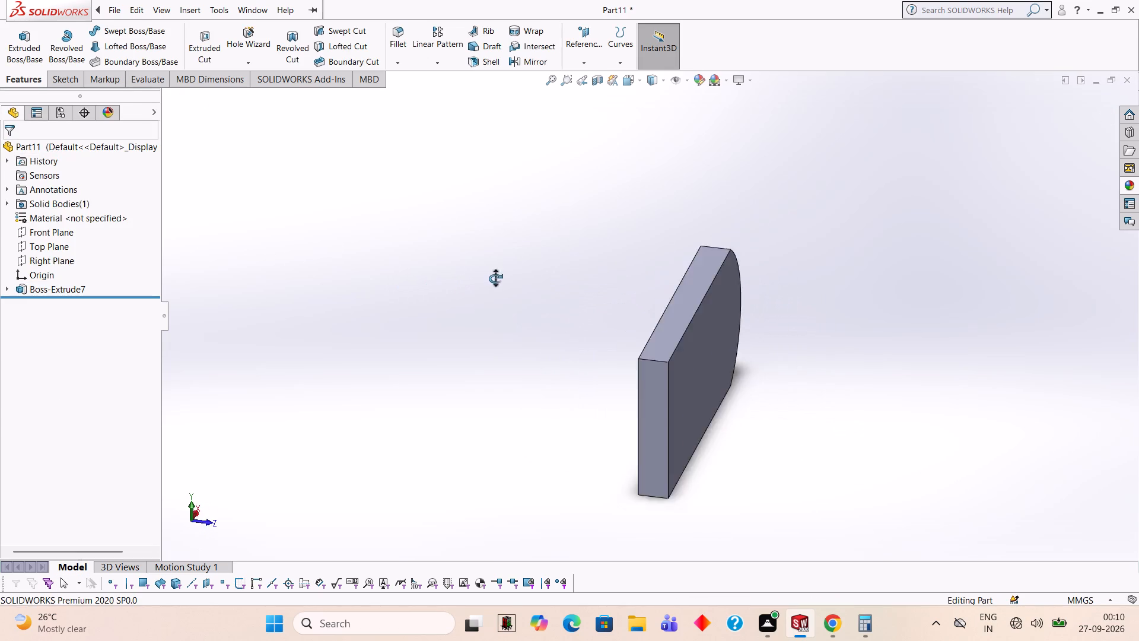
{"action": "middle_click_drag", "start_coordinate": [495, 278], "coordinate": [514, 237]}
{"action": "left_click", "coordinate": [693, 392]}
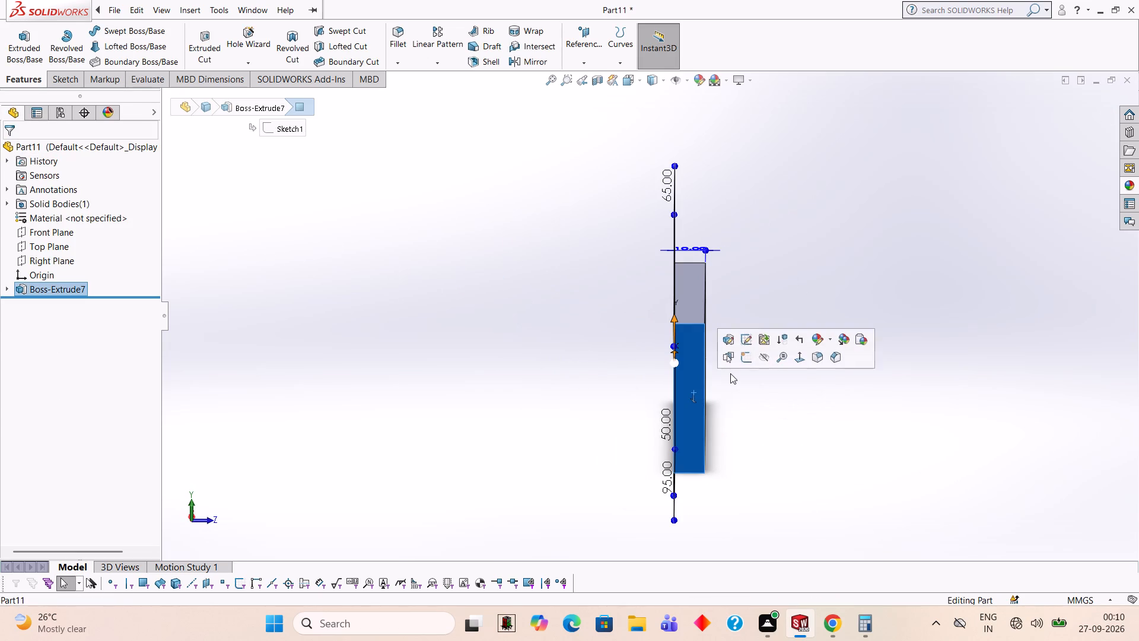
{"action": "left_click", "coordinate": [754, 362]}
{"action": "key", "text": "ctrl+8"}
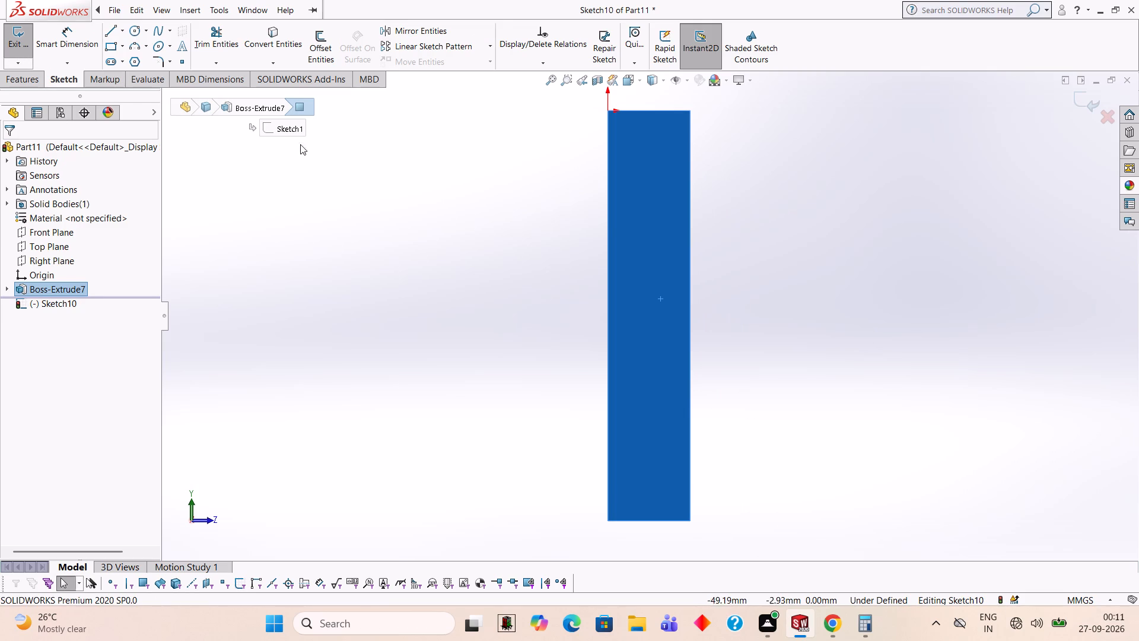
{"action": "scroll", "coordinate": [866, 235], "scroll_direction": "up", "scroll_amount": 3}
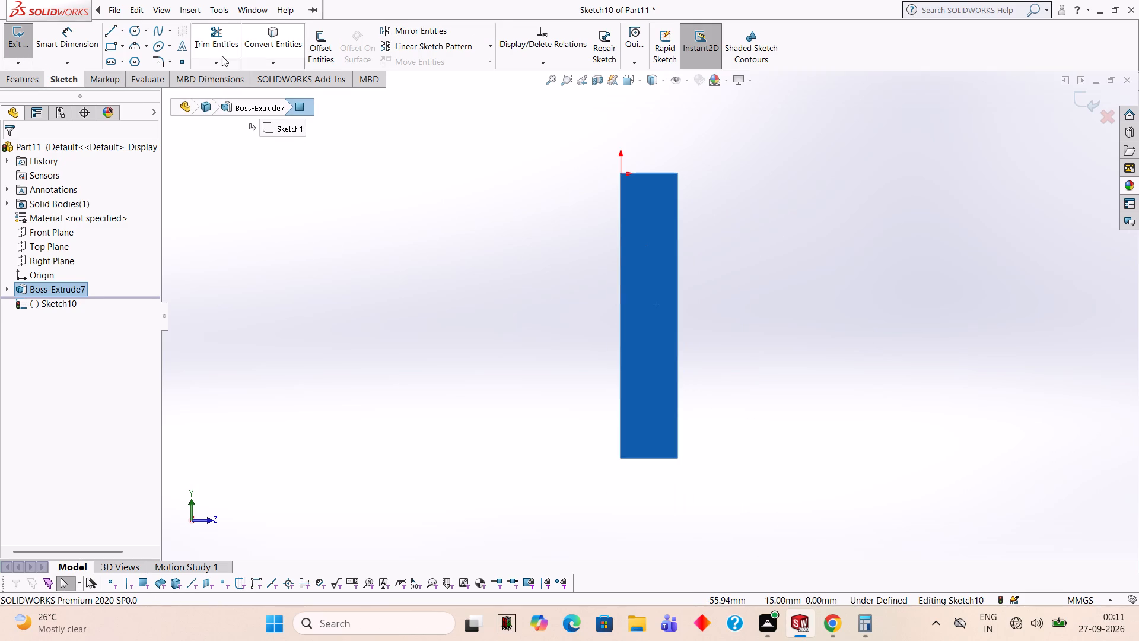
{"action": "left_click", "coordinate": [112, 36]}
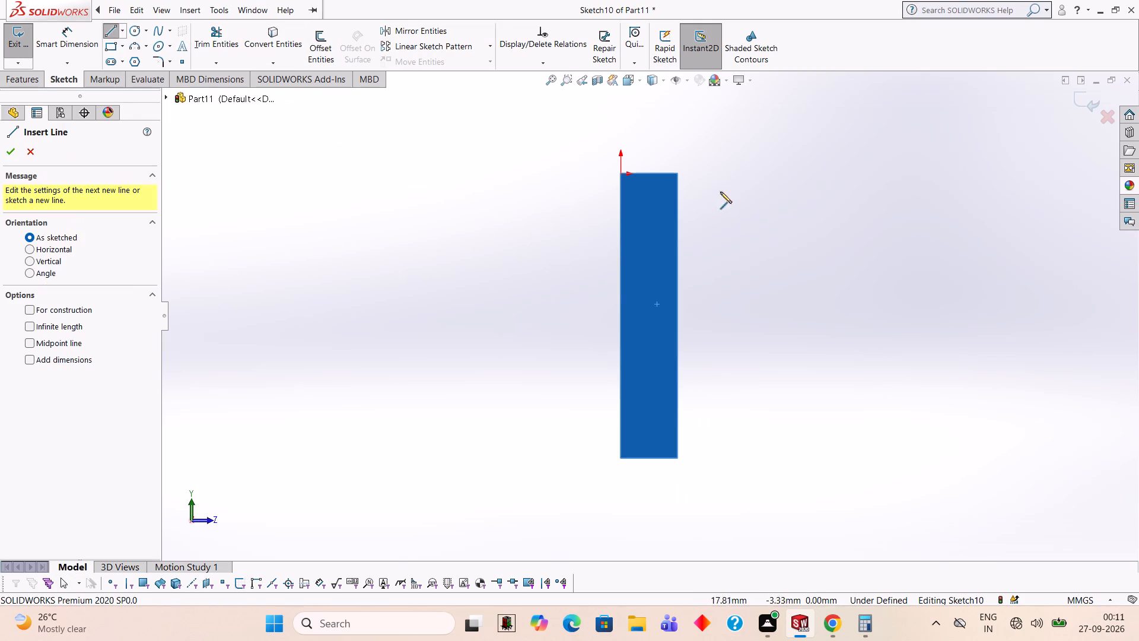
{"action": "left_click", "coordinate": [676, 174]}
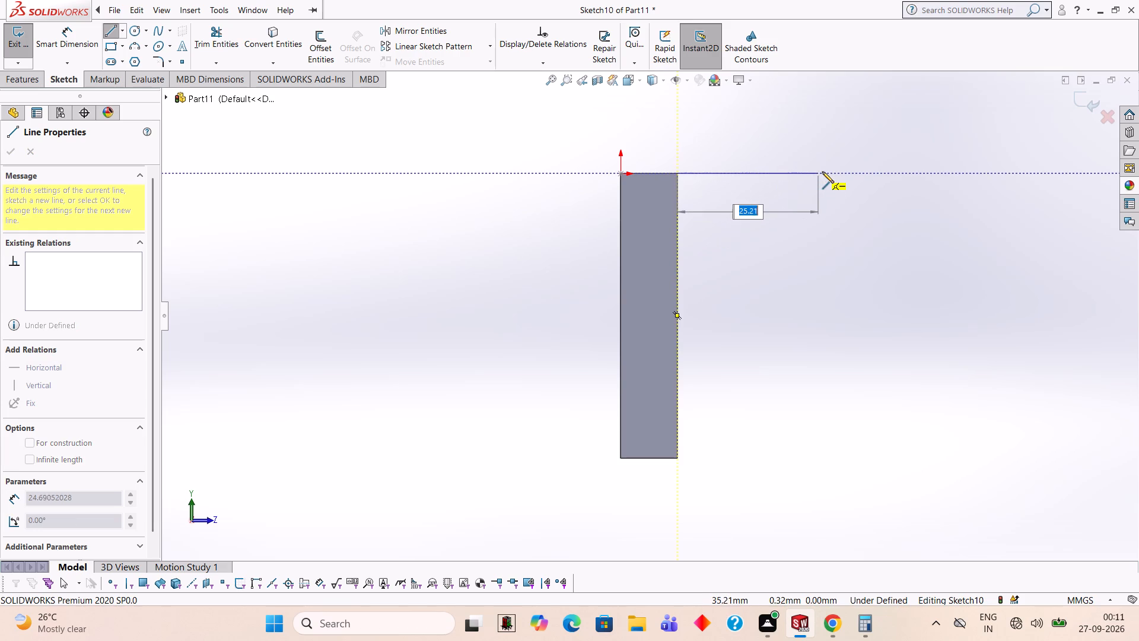
{"action": "type", "text": "30"}
{"action": "key", "text": "Return"}
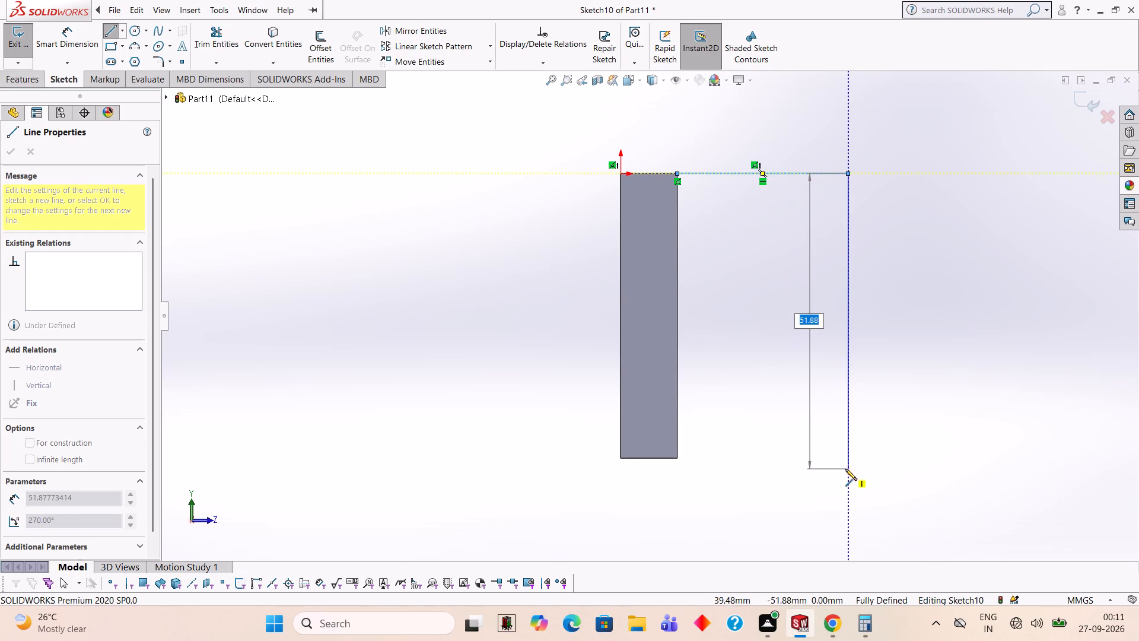
{"action": "left_click", "coordinate": [846, 455]}
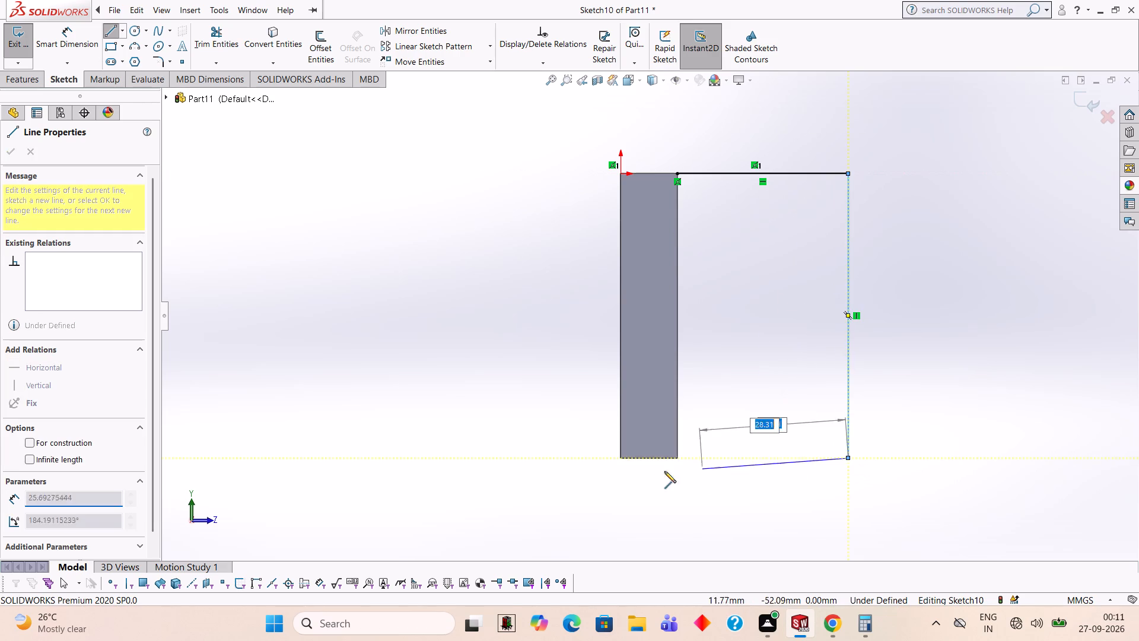
{"action": "left_click", "coordinate": [679, 458]}
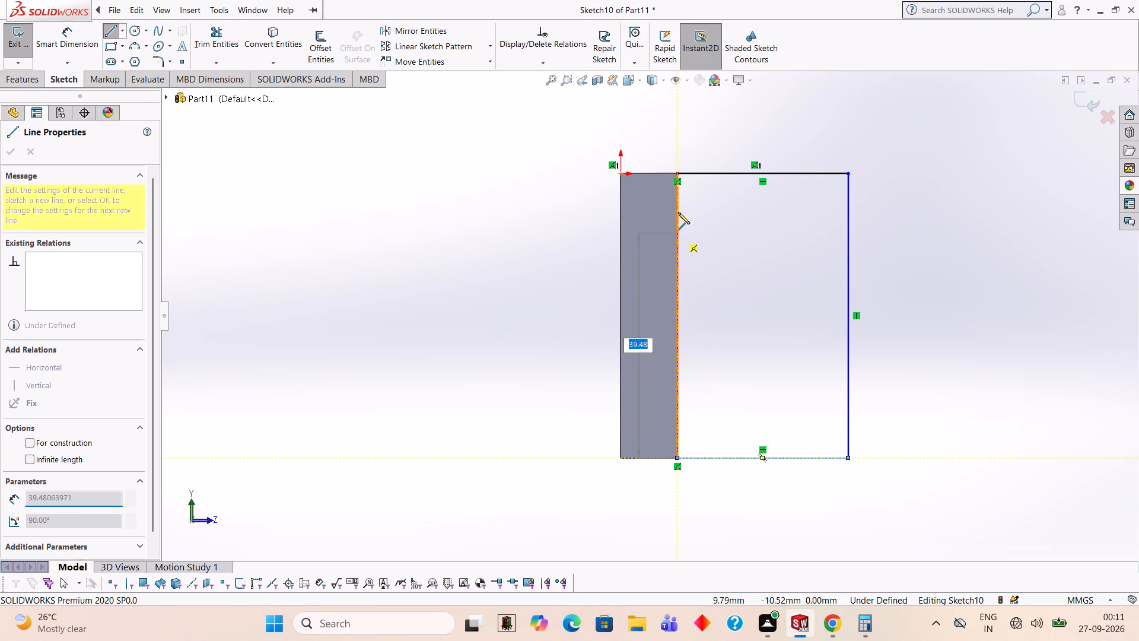
{"action": "left_click", "coordinate": [676, 174]}
{"action": "key", "text": "Escape"}
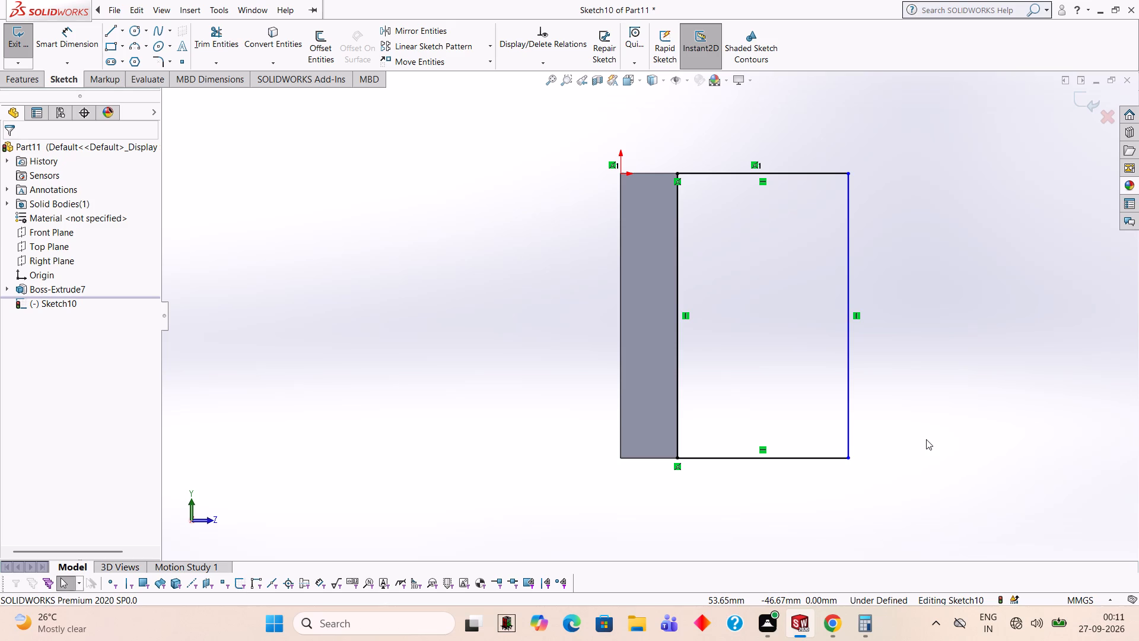
Extrude the rectangle 10 mm in the reversed direction, toward the plate's rounded end, merged with the plate.
{"action": "left_click", "coordinate": [20, 81]}
{"action": "left_click", "coordinate": [15, 46]}
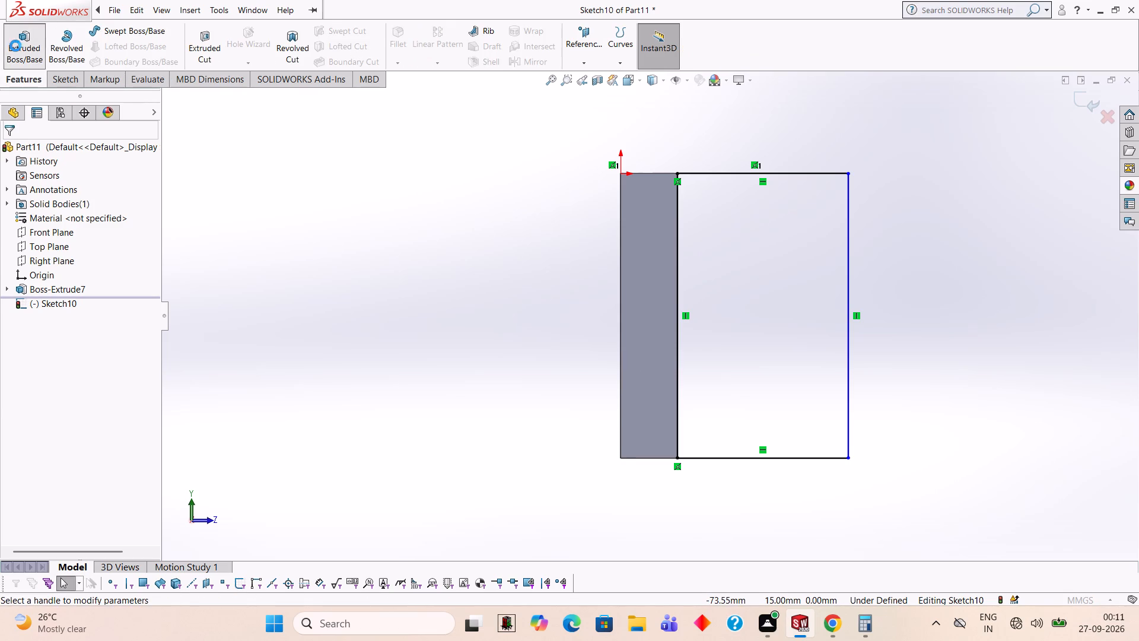
{"action": "middle_click_drag", "start_coordinate": [930, 288], "coordinate": [822, 340]}
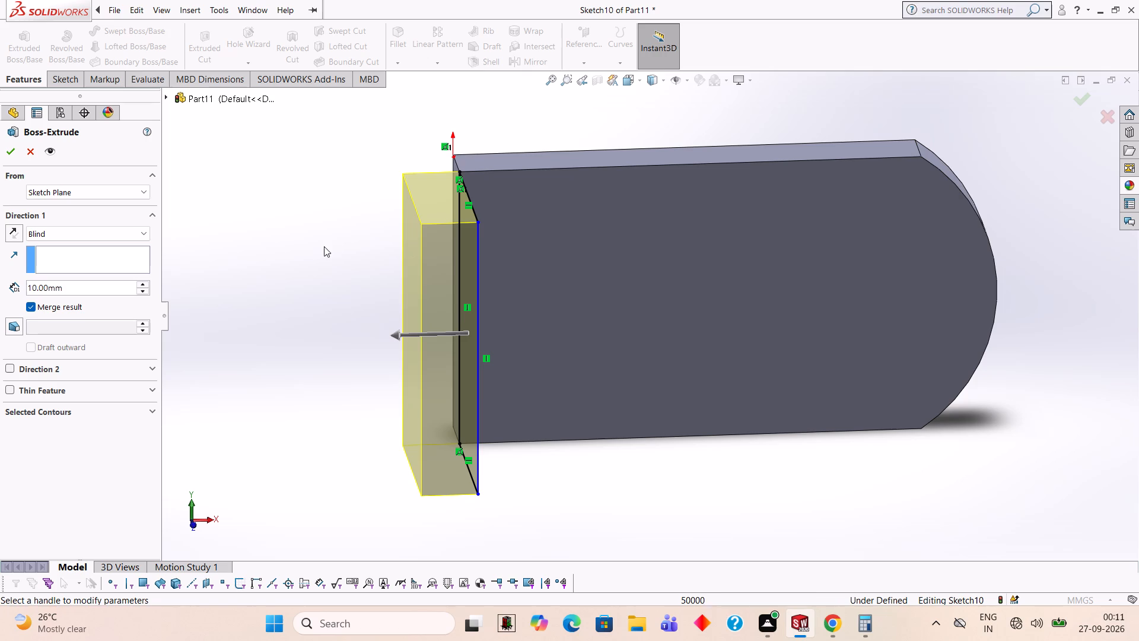
{"action": "left_click", "coordinate": [18, 232]}
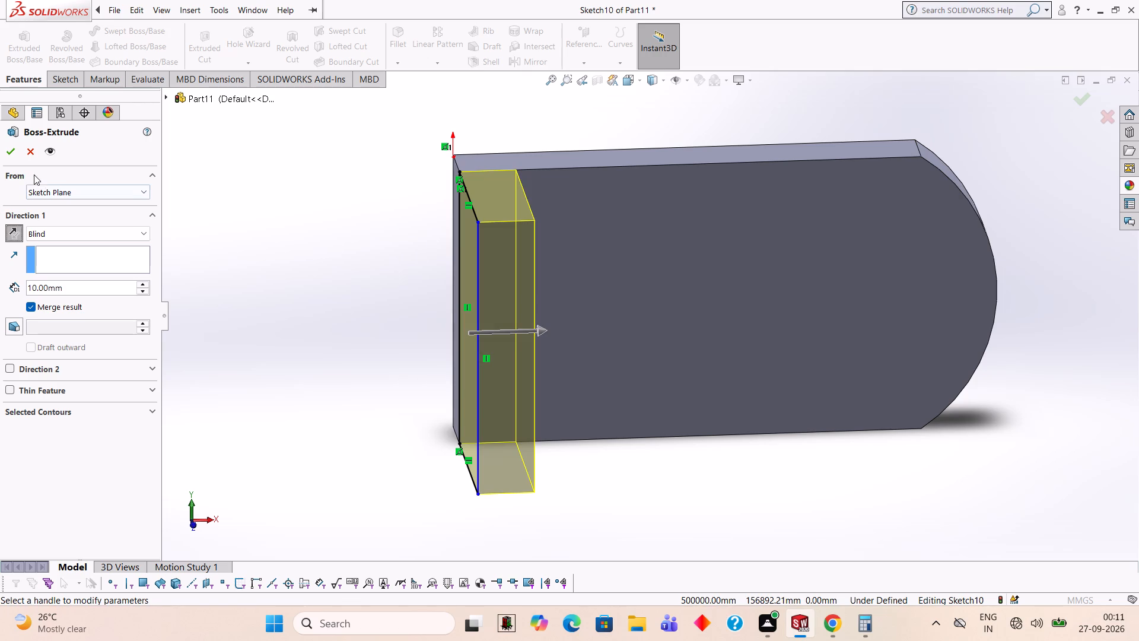
{"action": "left_click", "coordinate": [10, 147]}
{"action": "left_click", "coordinate": [290, 273]}
On the end block's front face, sketch a 71.58 by 50 mm rectangle from the block's inner edge to the plate arc's endpoints.
{"action": "middle_click_drag", "start_coordinate": [290, 273], "coordinate": [308, 283]}
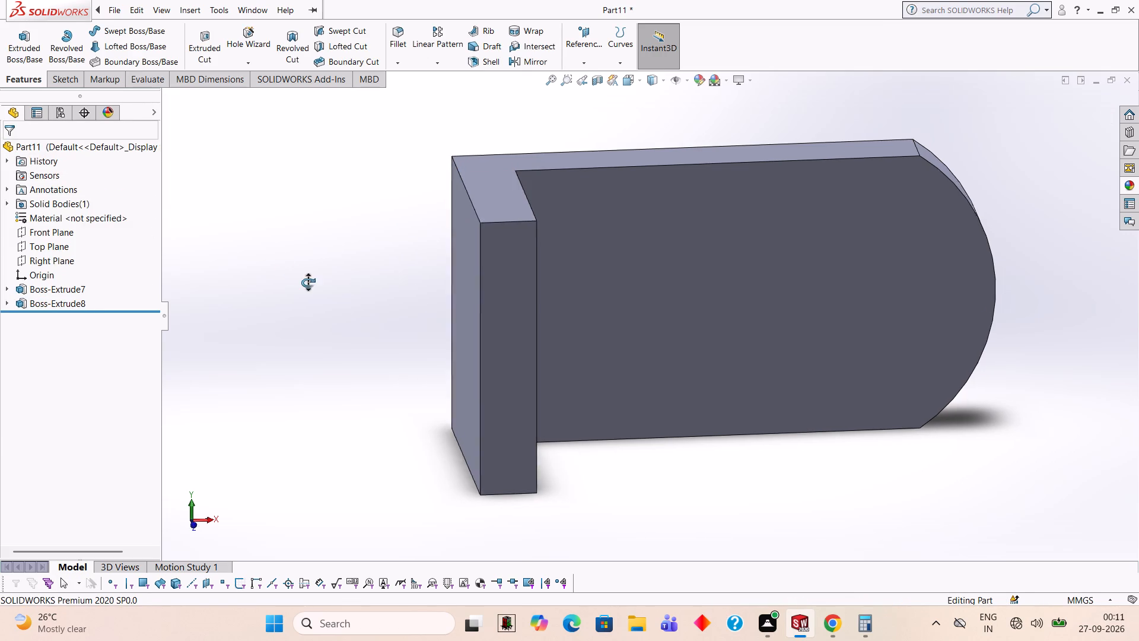
{"action": "middle_click_drag", "start_coordinate": [308, 283], "coordinate": [284, 269]}
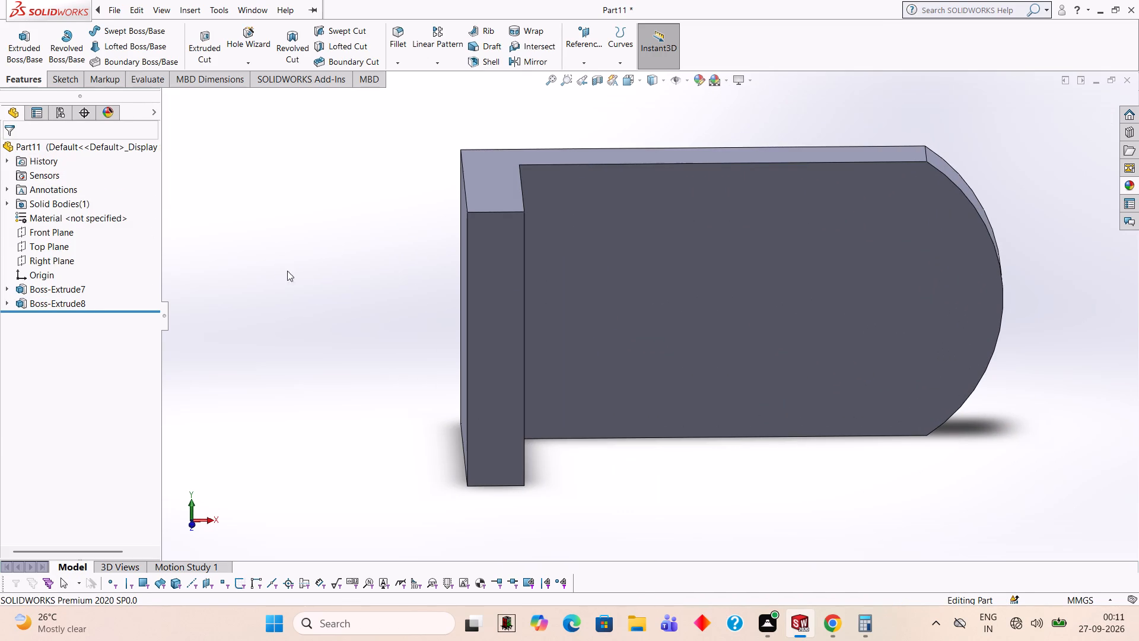
{"action": "left_click", "coordinate": [494, 341]}
{"action": "left_click", "coordinate": [549, 310]}
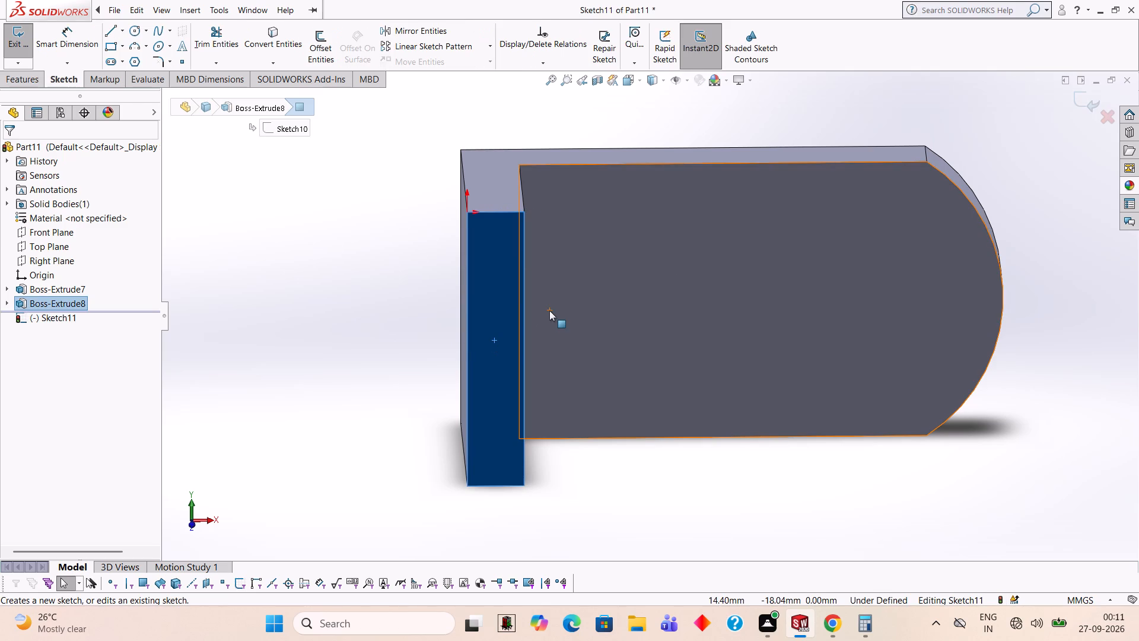
{"action": "key", "text": "ctrl+8"}
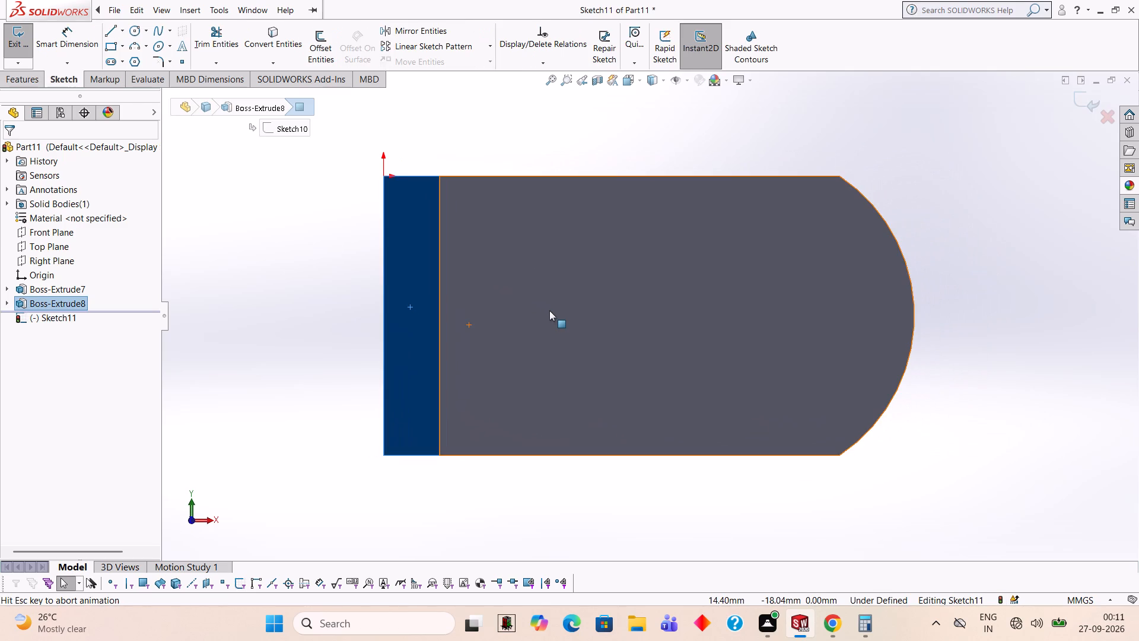
{"action": "left_click", "coordinate": [415, 122]}
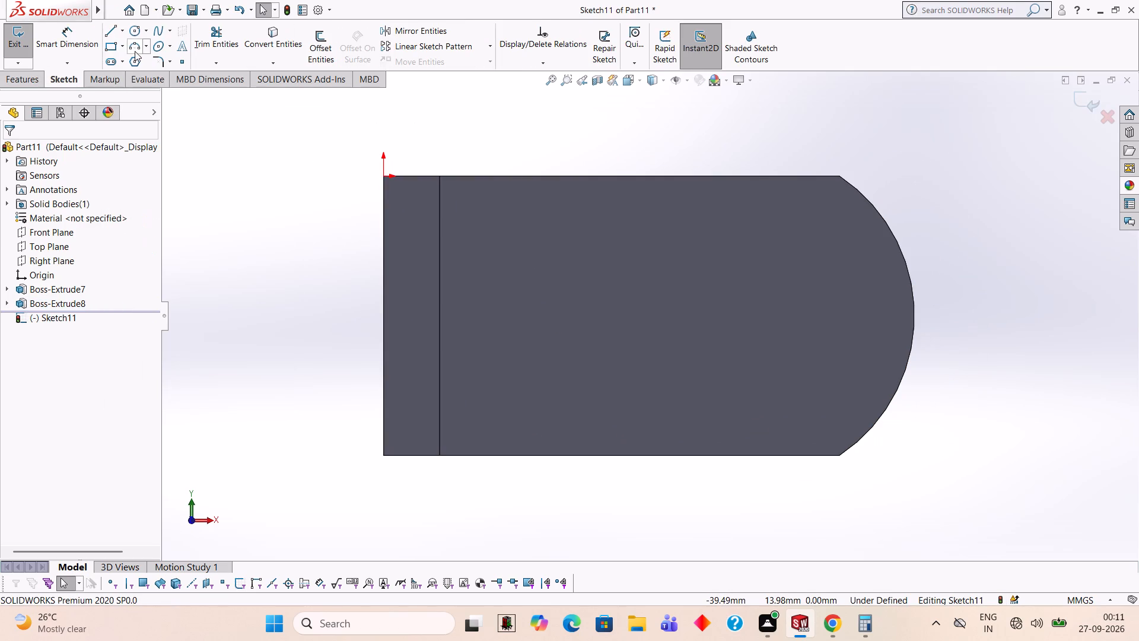
{"action": "left_click", "coordinate": [115, 28]}
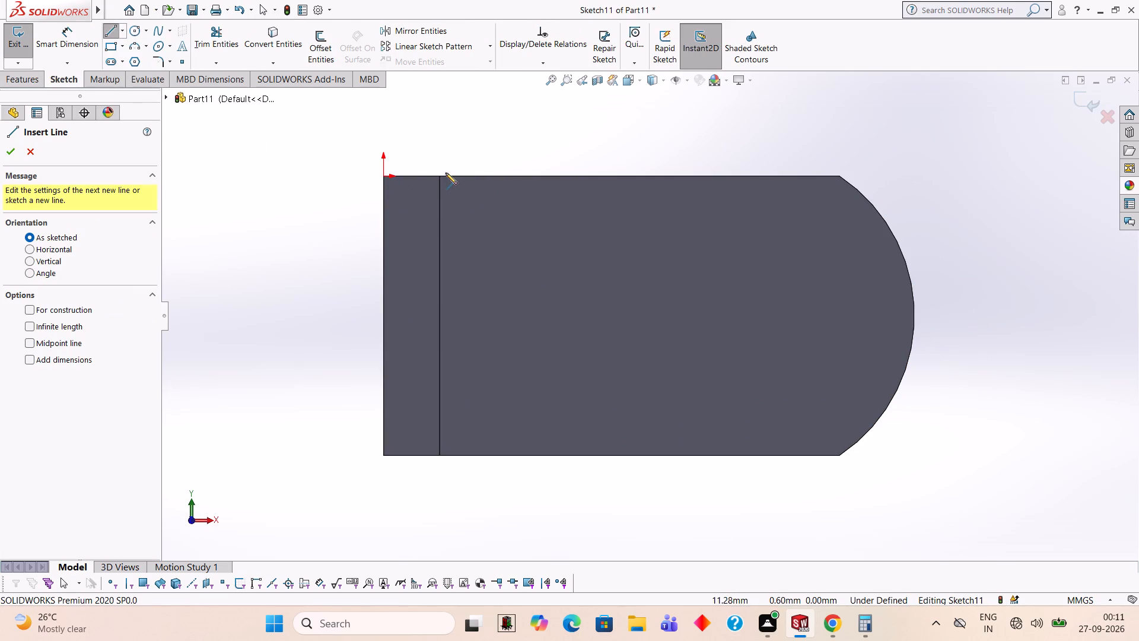
{"action": "left_click", "coordinate": [440, 175]}
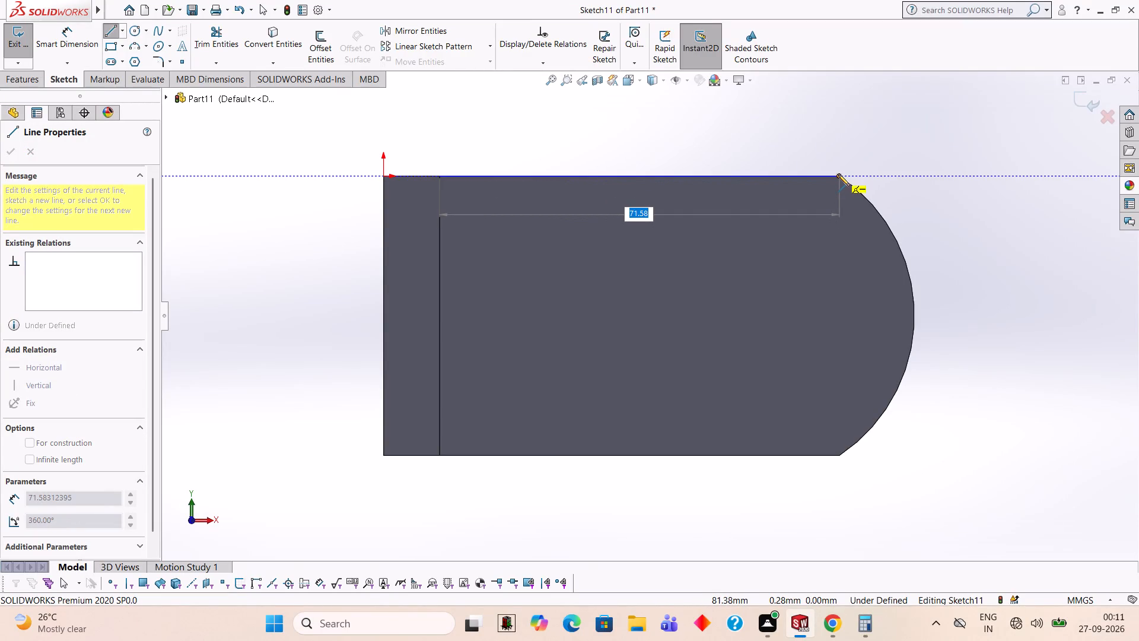
{"action": "left_click", "coordinate": [838, 174]}
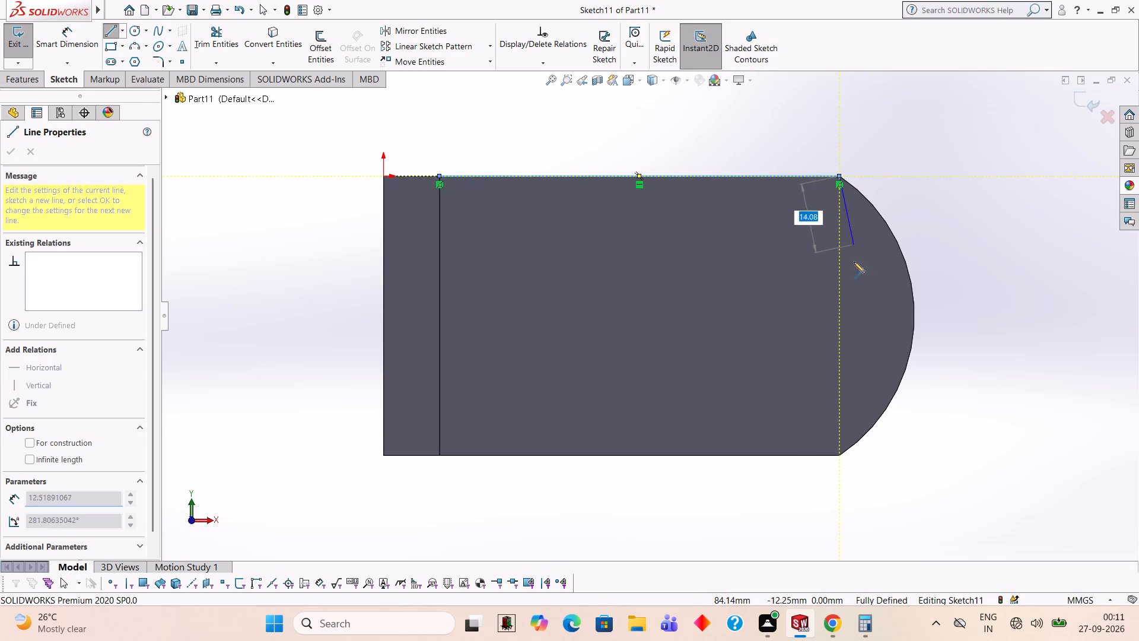
{"action": "left_click", "coordinate": [839, 454]}
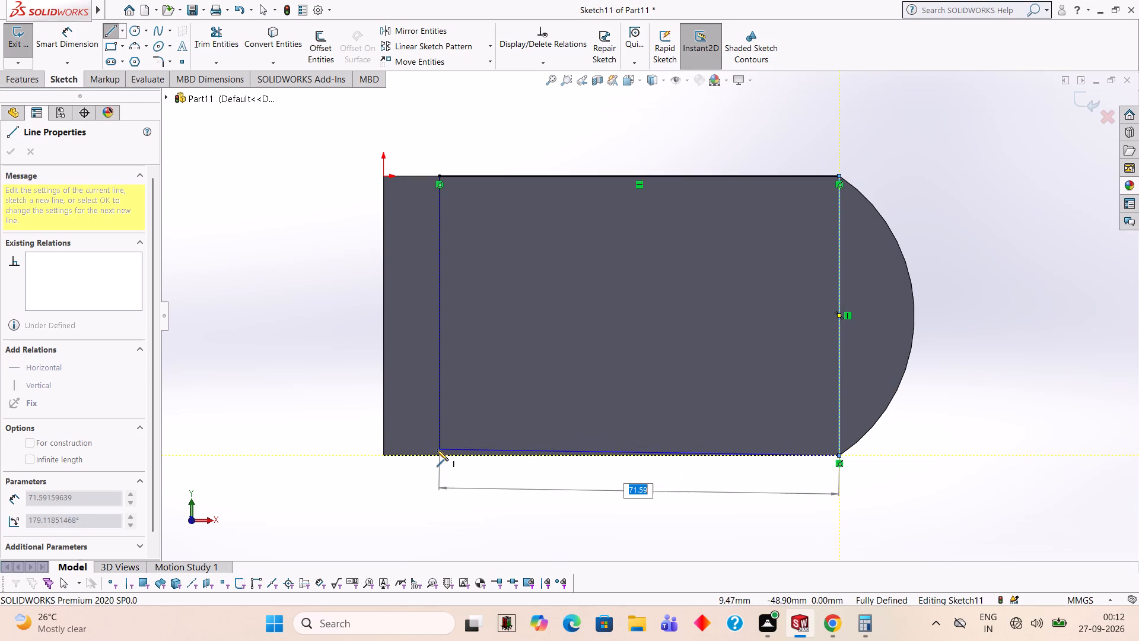
{"action": "left_click", "coordinate": [438, 455]}
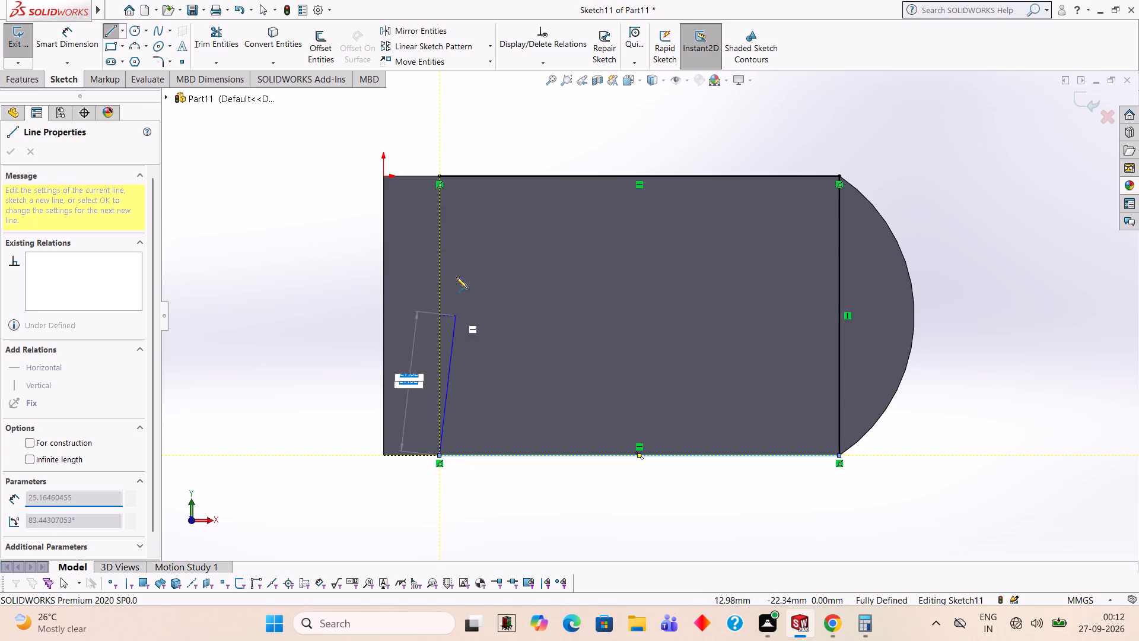
{"action": "left_click", "coordinate": [438, 175]}
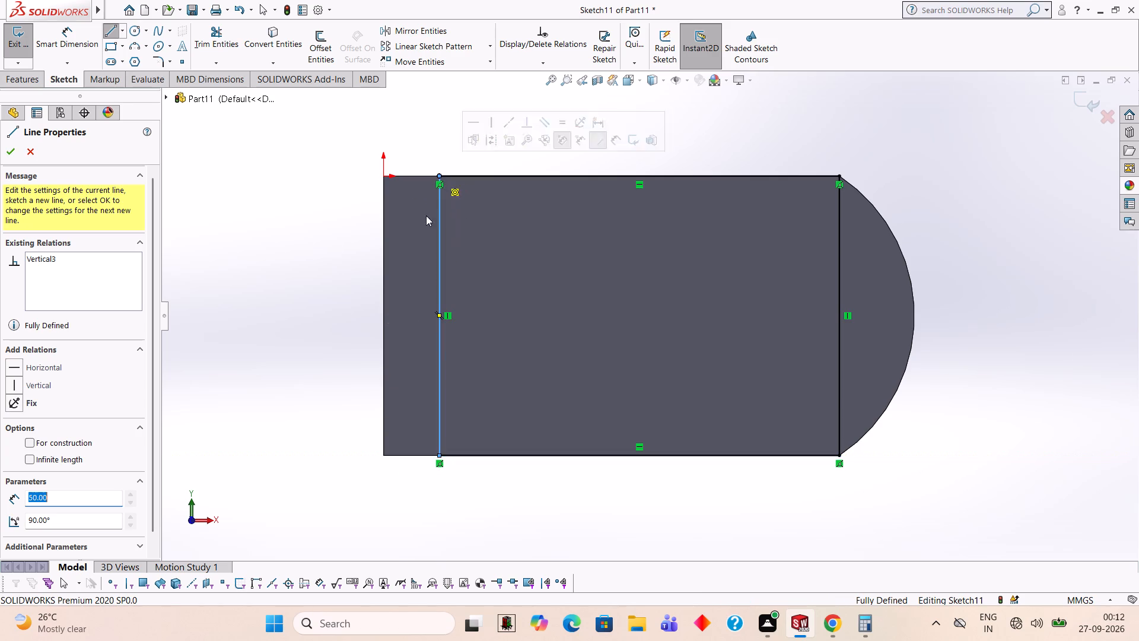
{"action": "key", "text": "Escape"}
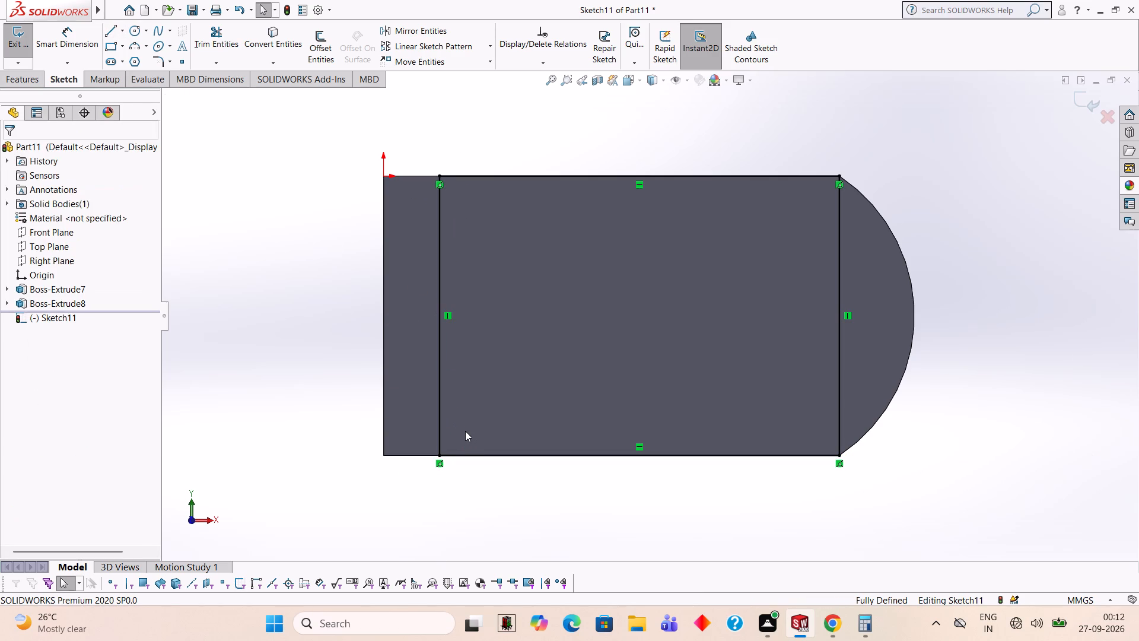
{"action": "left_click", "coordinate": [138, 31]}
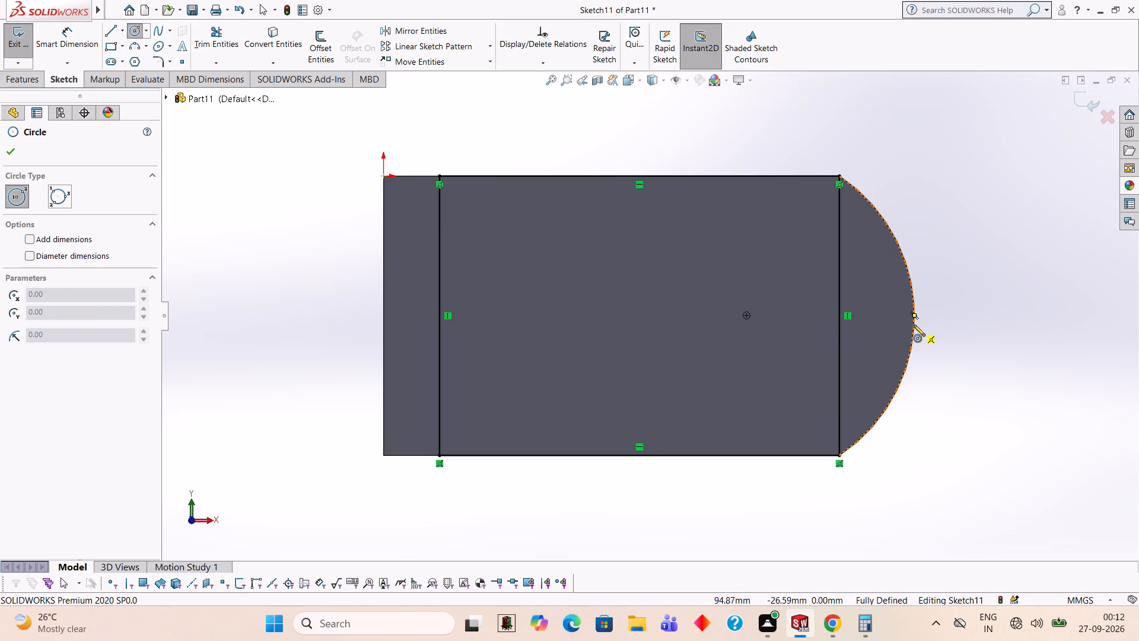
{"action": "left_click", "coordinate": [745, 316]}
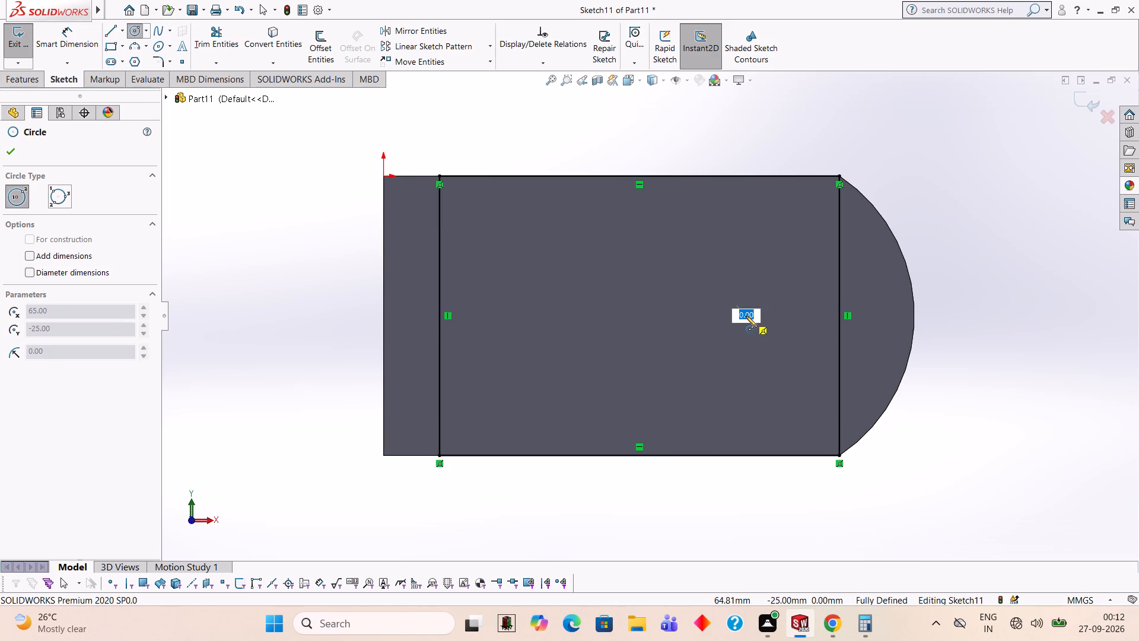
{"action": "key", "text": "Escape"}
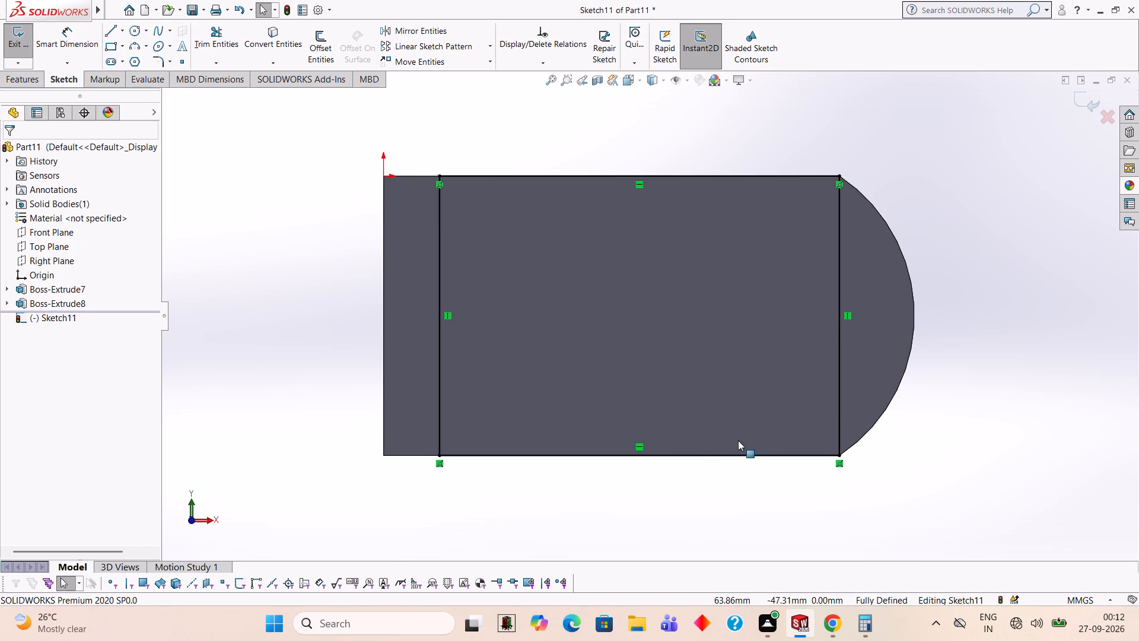
Sketch a 30 mm radius circle centred on the plate's end-arc centre.
{"action": "left_click", "coordinate": [135, 27]}
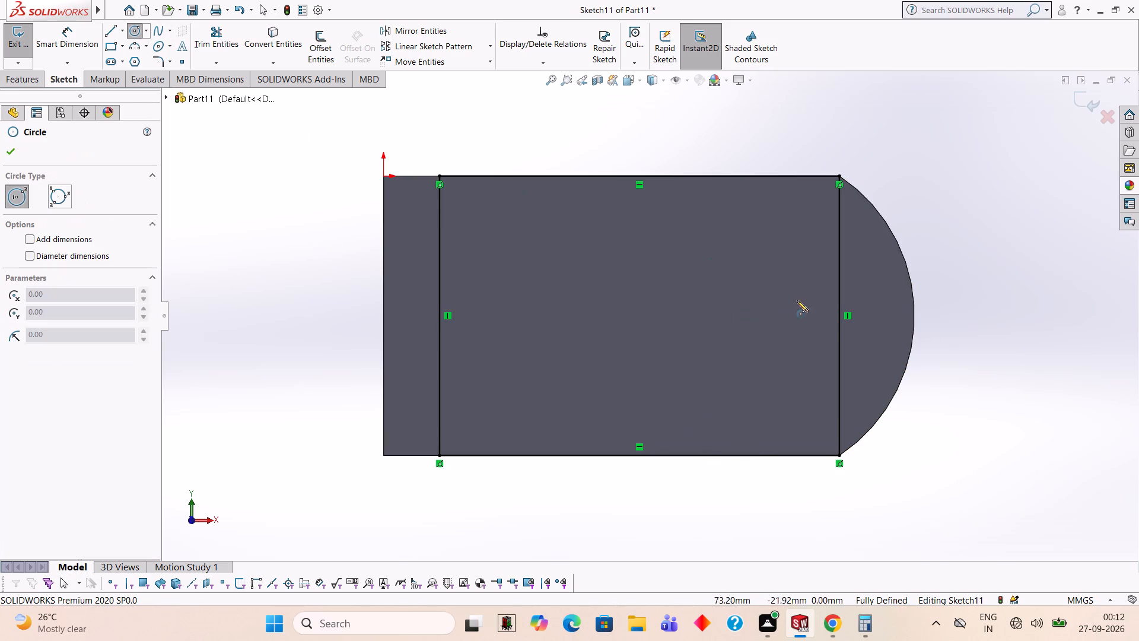
{"action": "left_click", "coordinate": [745, 314]}
{"action": "type", "text": "30"}
{"action": "key", "text": "Return"}
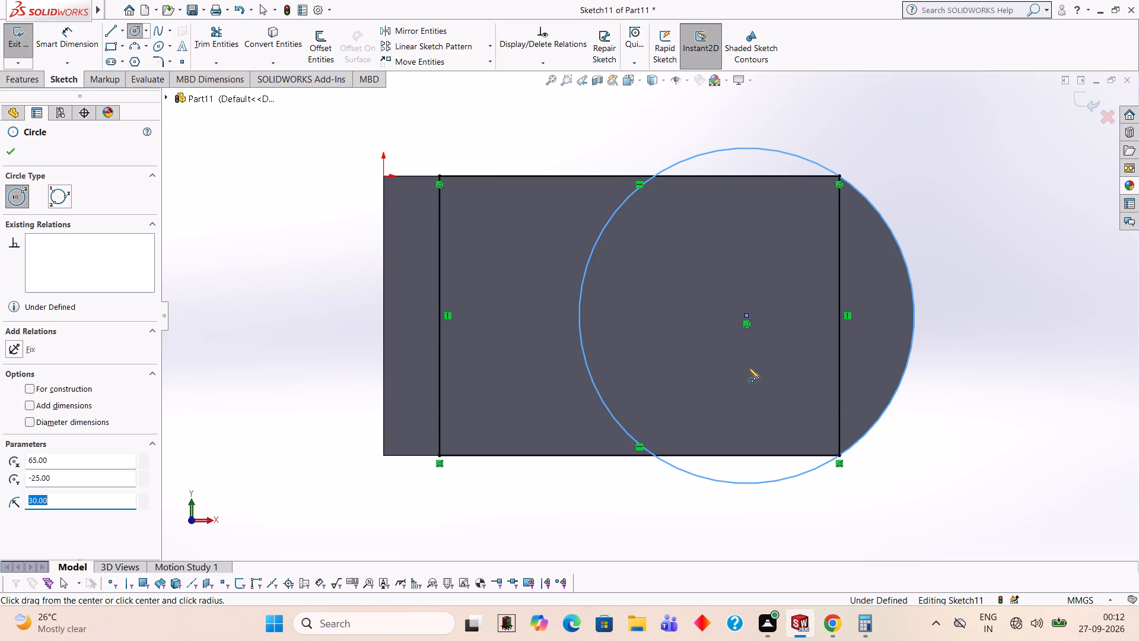
Trim the circle and the rectangle's line between the arc endpoints, leaving one closed plate outline with a rounded end.
{"action": "left_click", "coordinate": [219, 46]}
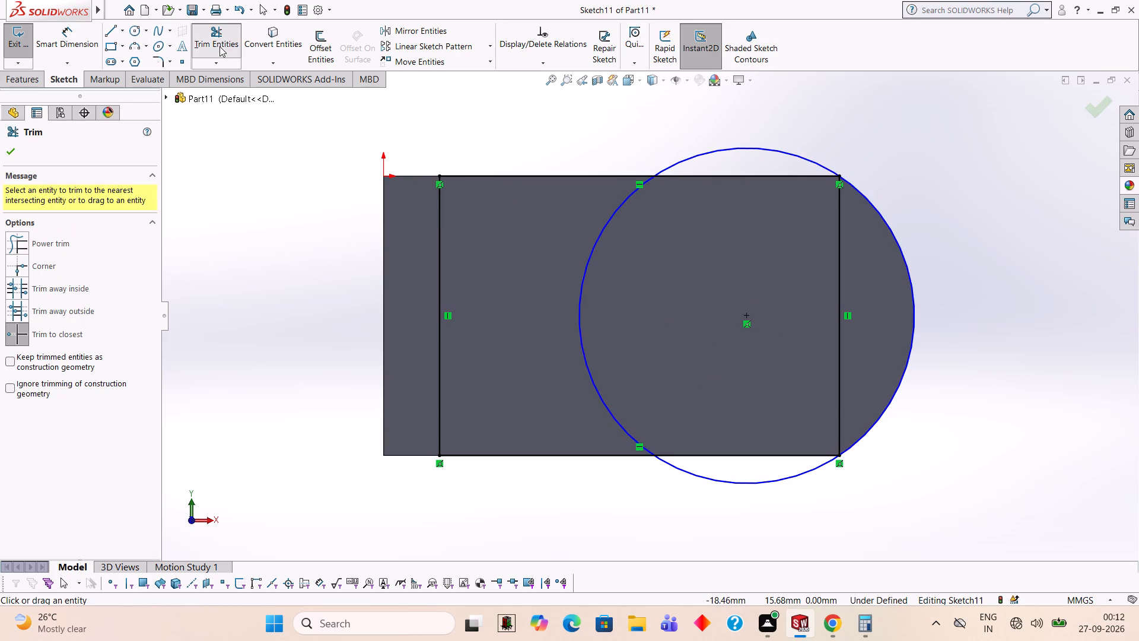
{"action": "left_click", "coordinate": [761, 148]}
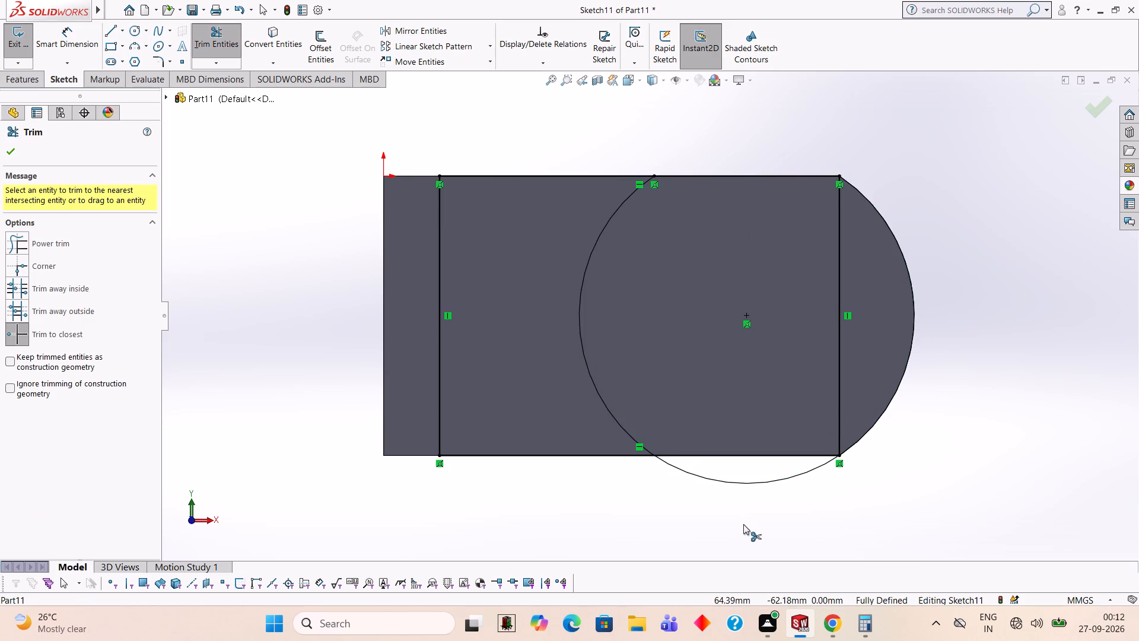
{"action": "left_click", "coordinate": [748, 484]}
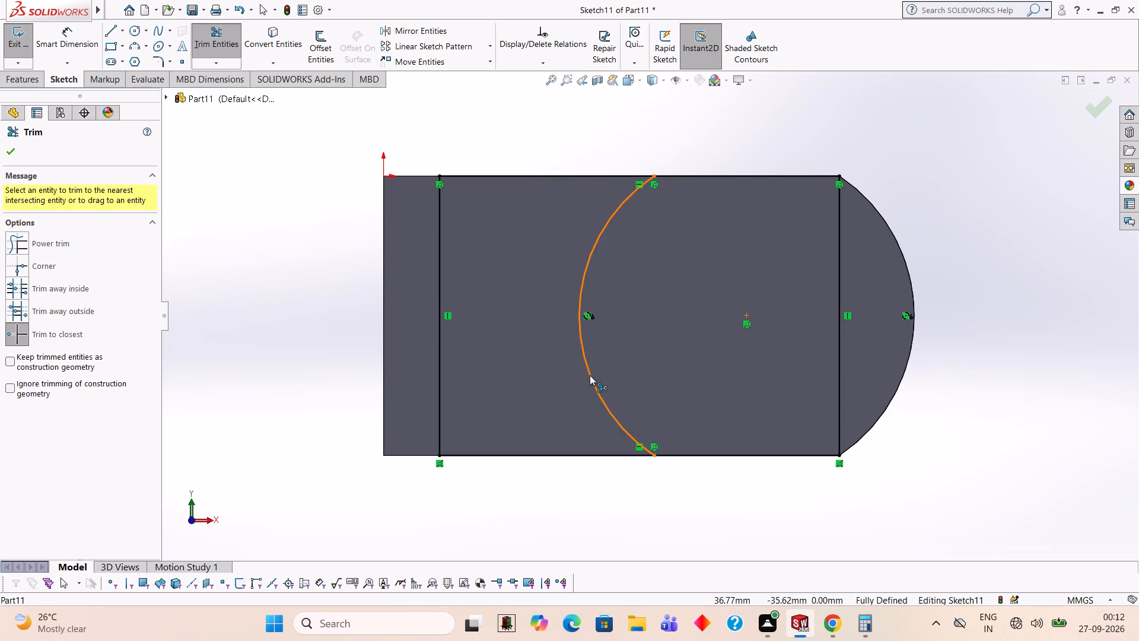
{"action": "left_click", "coordinate": [590, 375]}
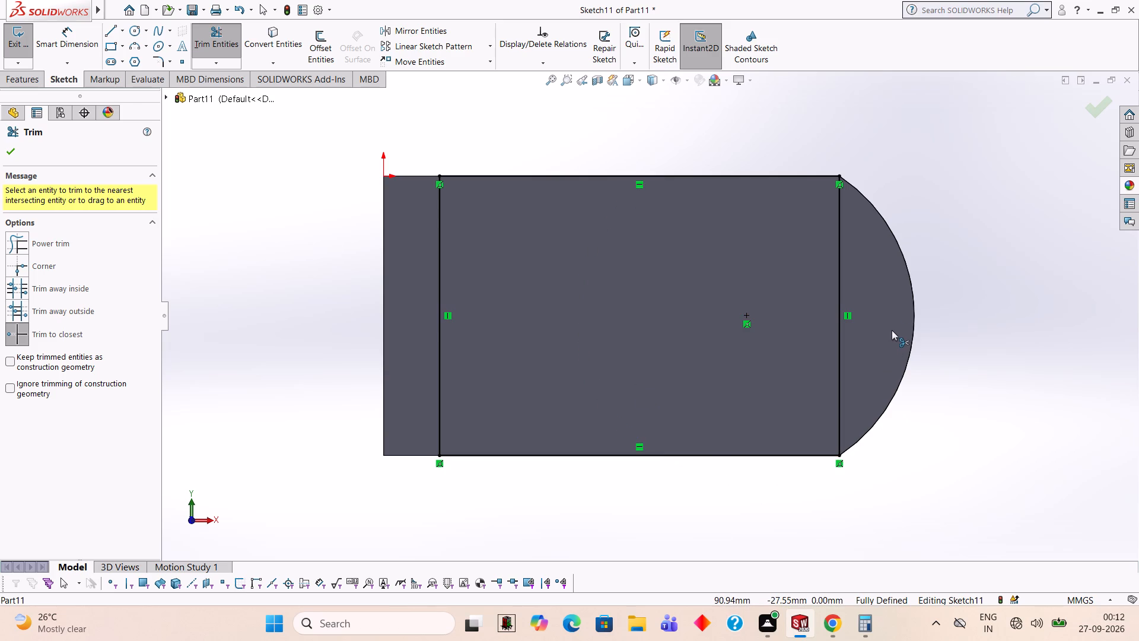
{"action": "middle_click_drag", "start_coordinate": [955, 256], "coordinate": [945, 342]}
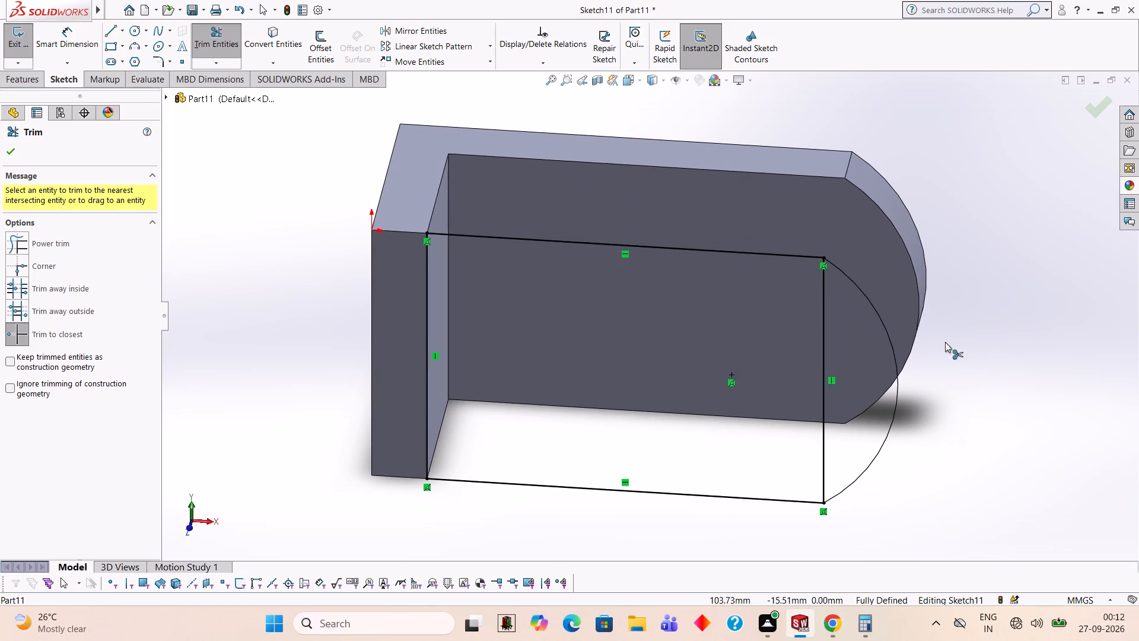
{"action": "left_click", "coordinate": [824, 362]}
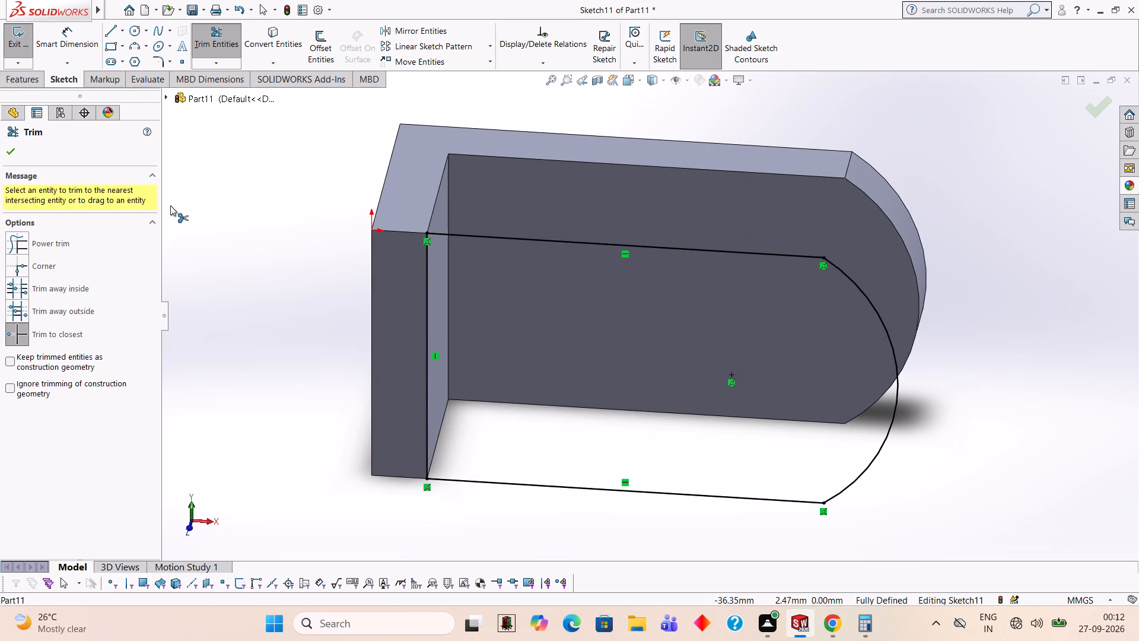
Extrude the rounded-end profile 10 mm in the reversed direction, toward the first plate, merged with the body.
{"action": "left_click", "coordinate": [42, 80]}
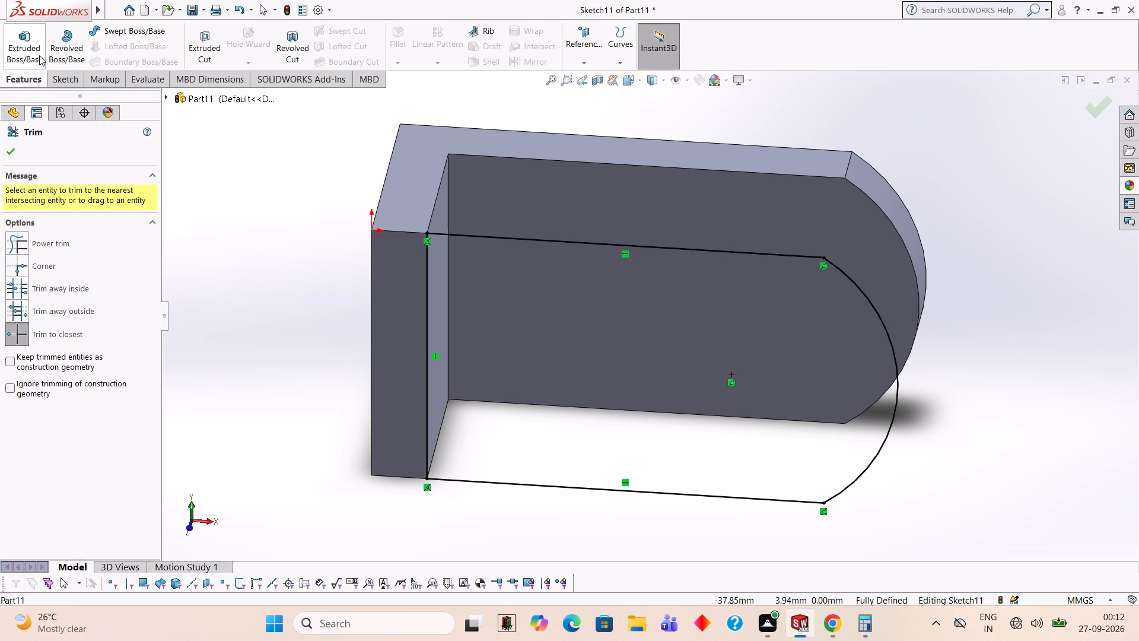
{"action": "left_click", "coordinate": [38, 50]}
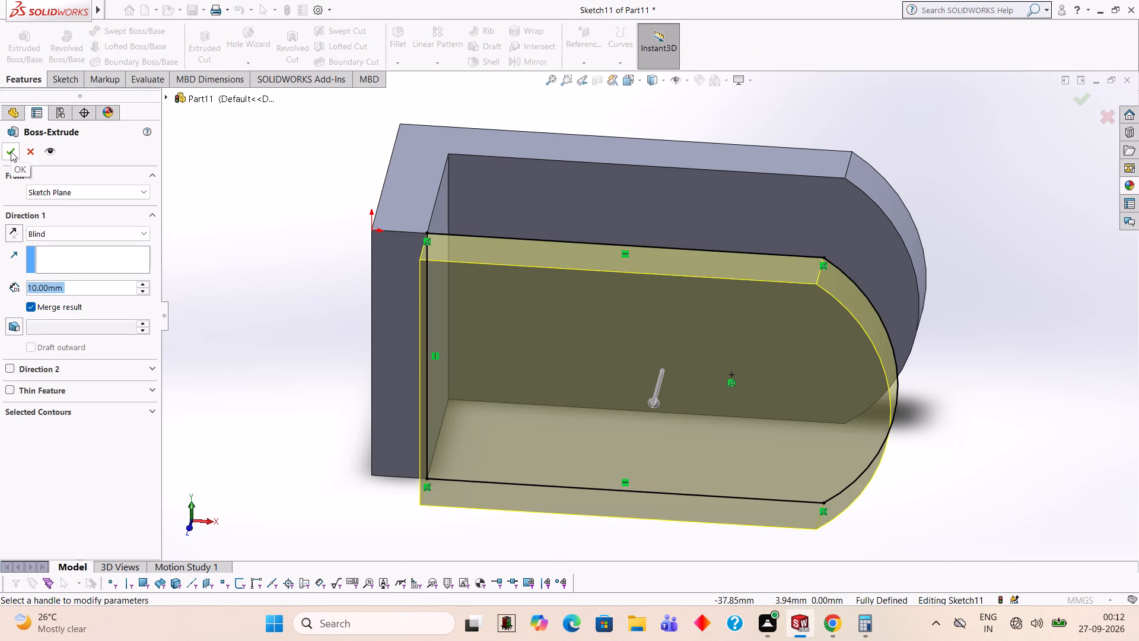
{"action": "left_click", "coordinate": [11, 234]}
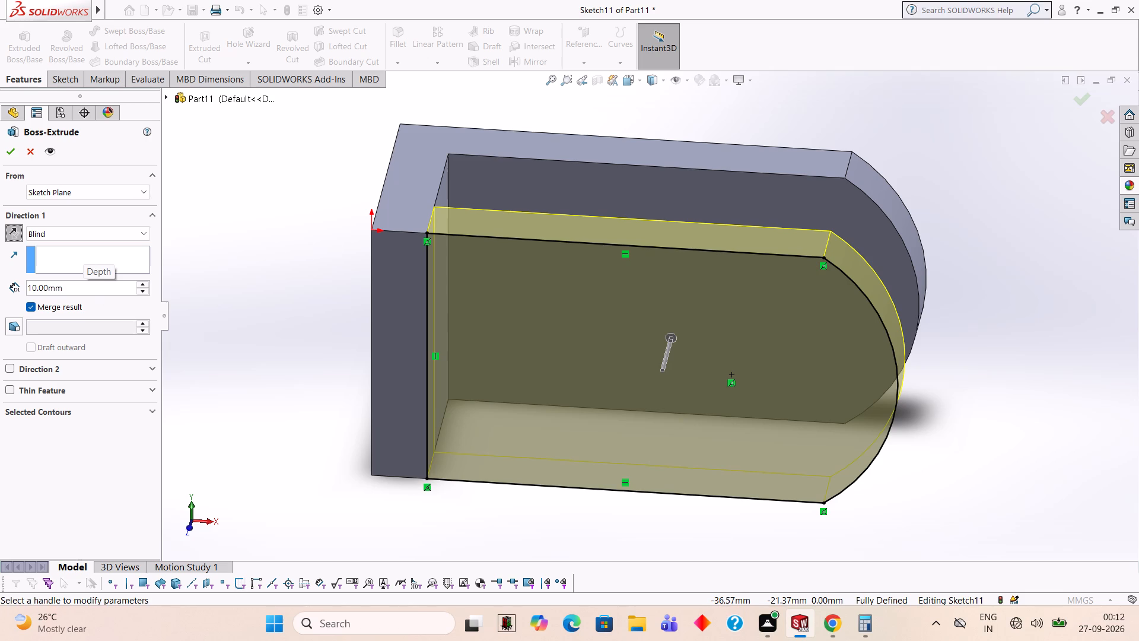
{"action": "key", "text": "5"}
{"action": "key", "text": "BackSpace"}
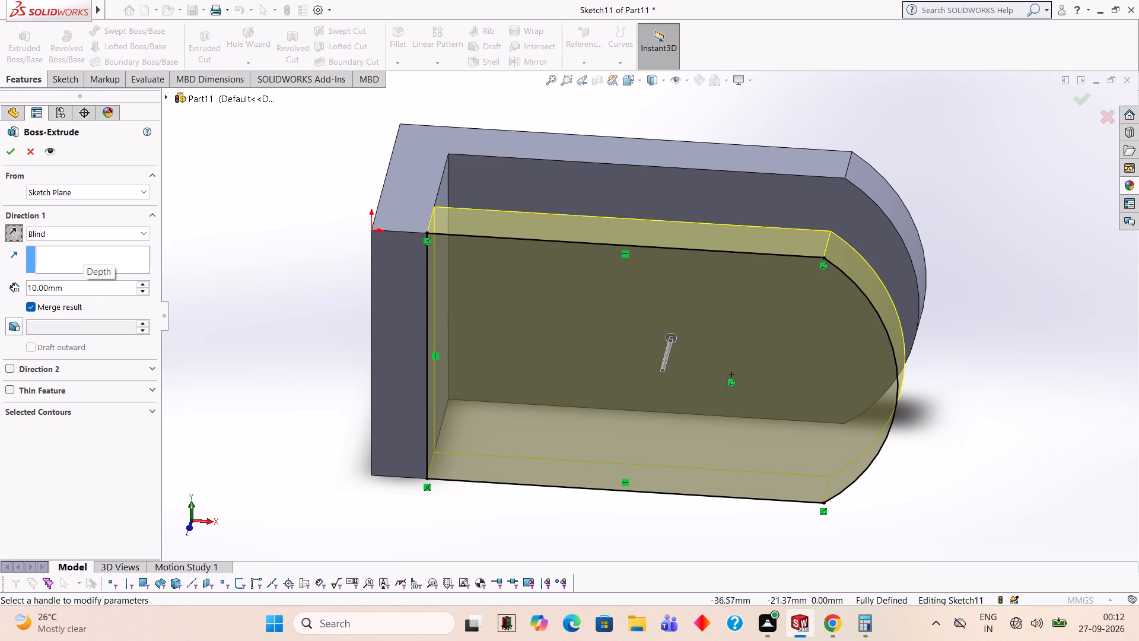
{"action": "left_click", "coordinate": [77, 294]}
{"action": "key", "text": "Return"}
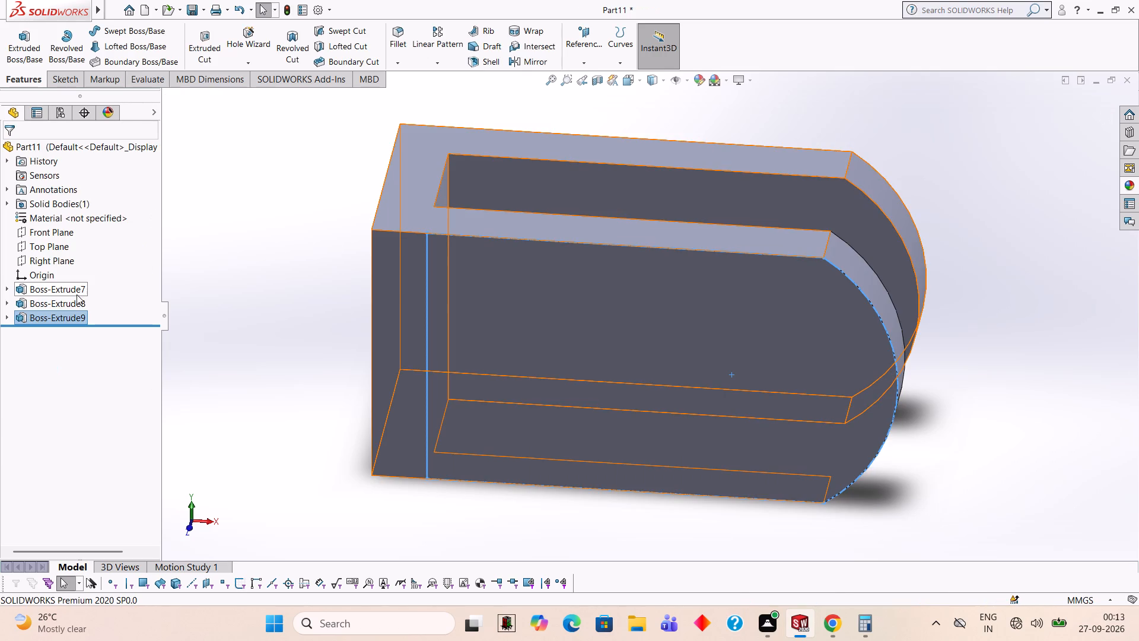
{"action": "left_click", "coordinate": [244, 246]}
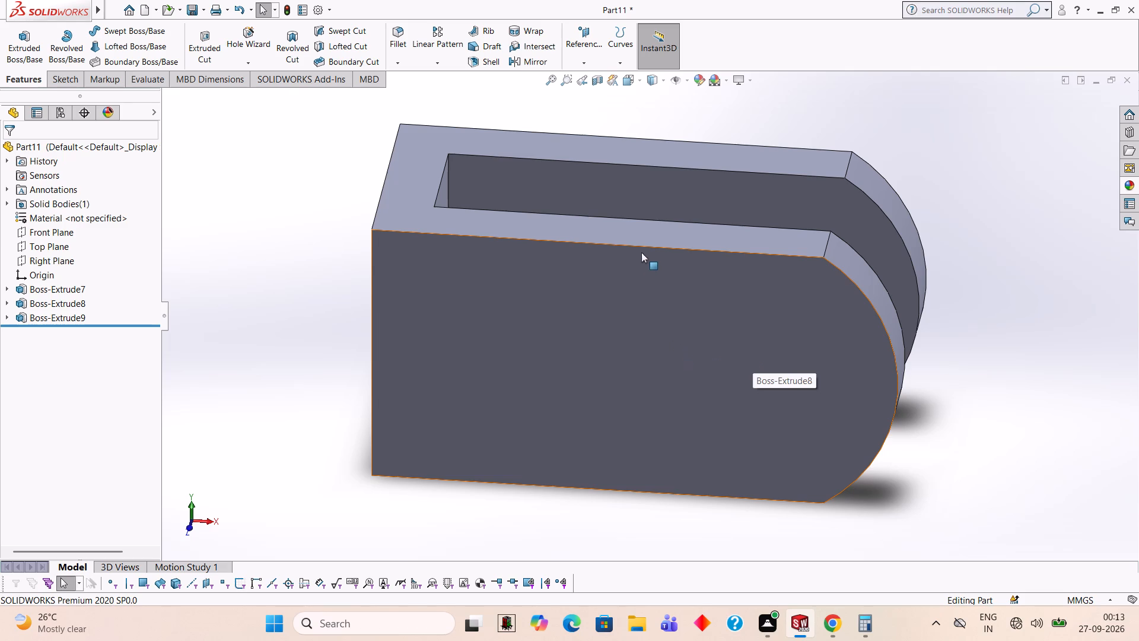
On the second plate's outer face, start a sketch and draw a 26 mm horizontal line from the origin along the upper edge.
{"action": "left_click", "coordinate": [571, 341]}
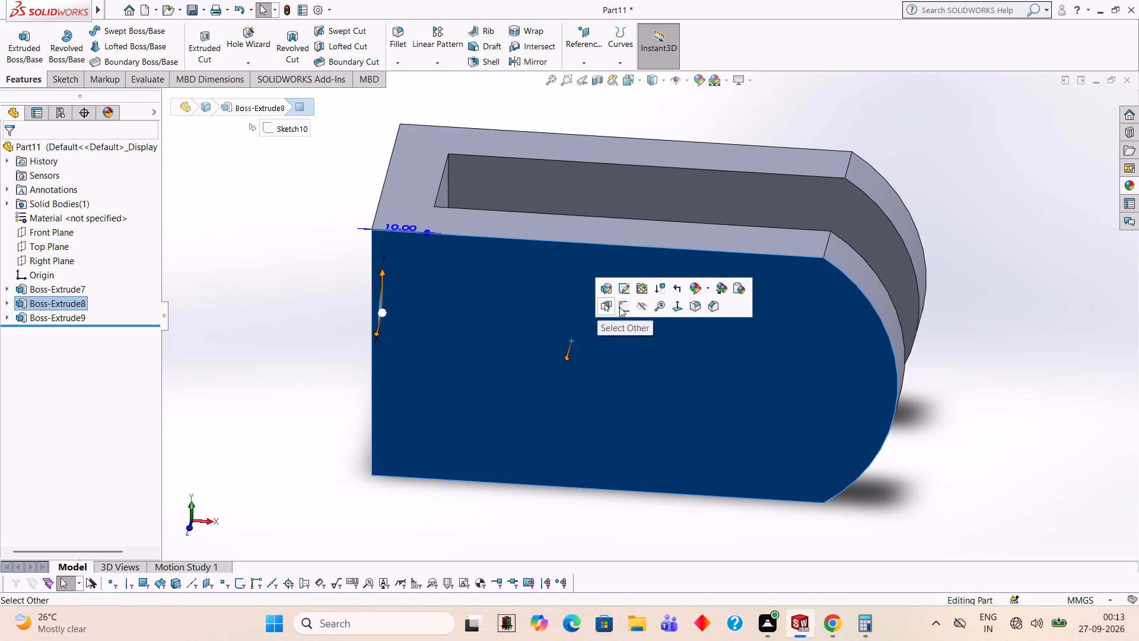
{"action": "left_click", "coordinate": [622, 306]}
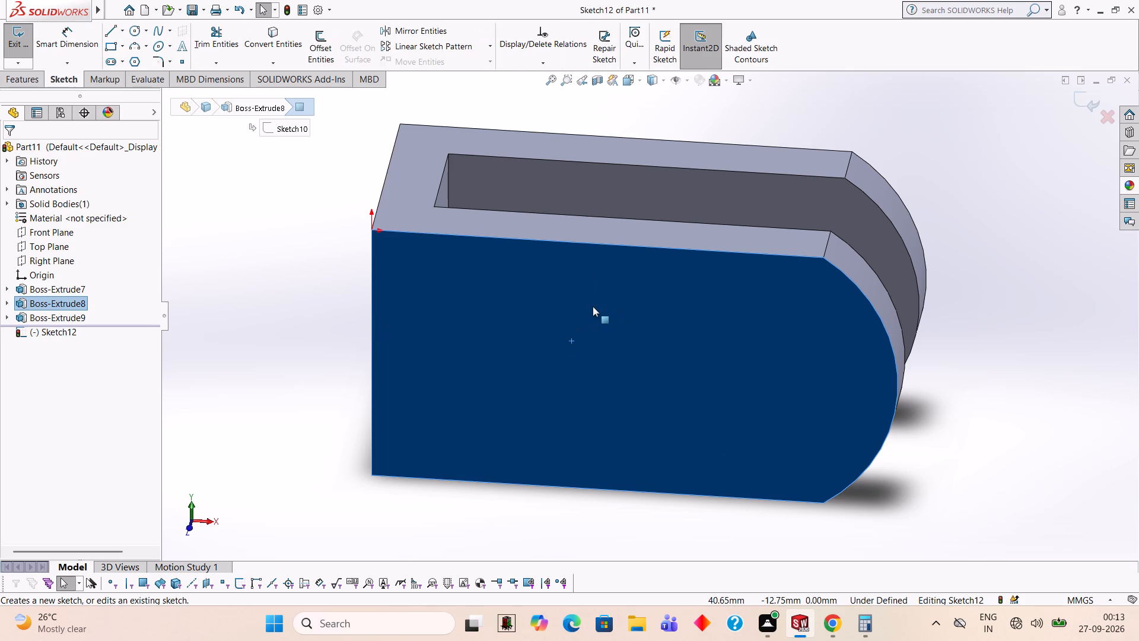
{"action": "key", "text": "ctrl+8"}
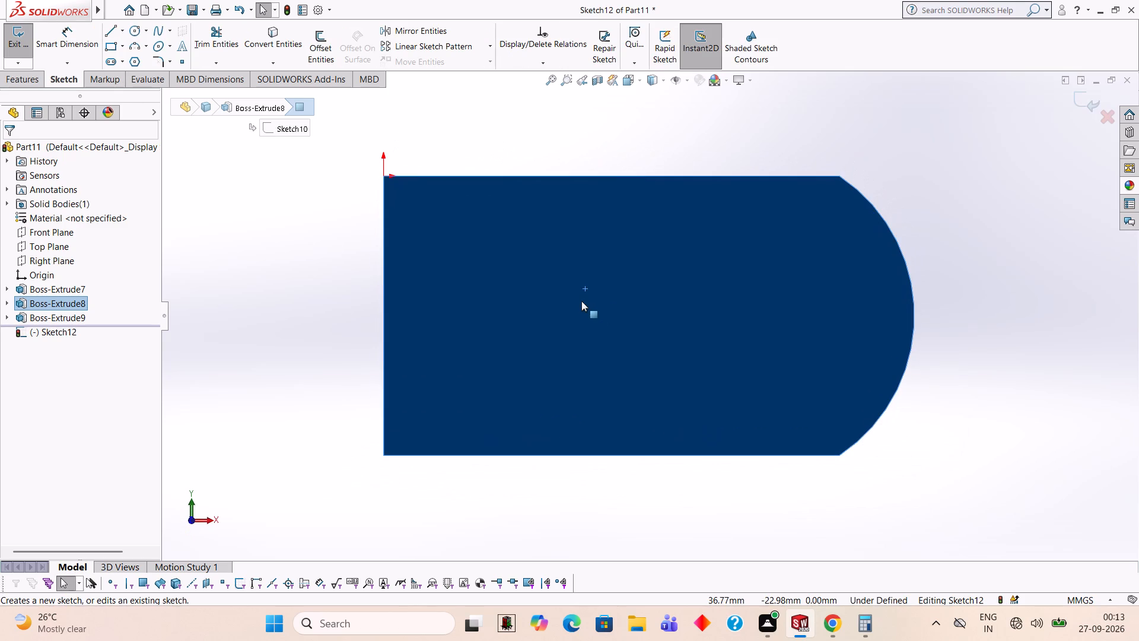
{"action": "left_click", "coordinate": [108, 35]}
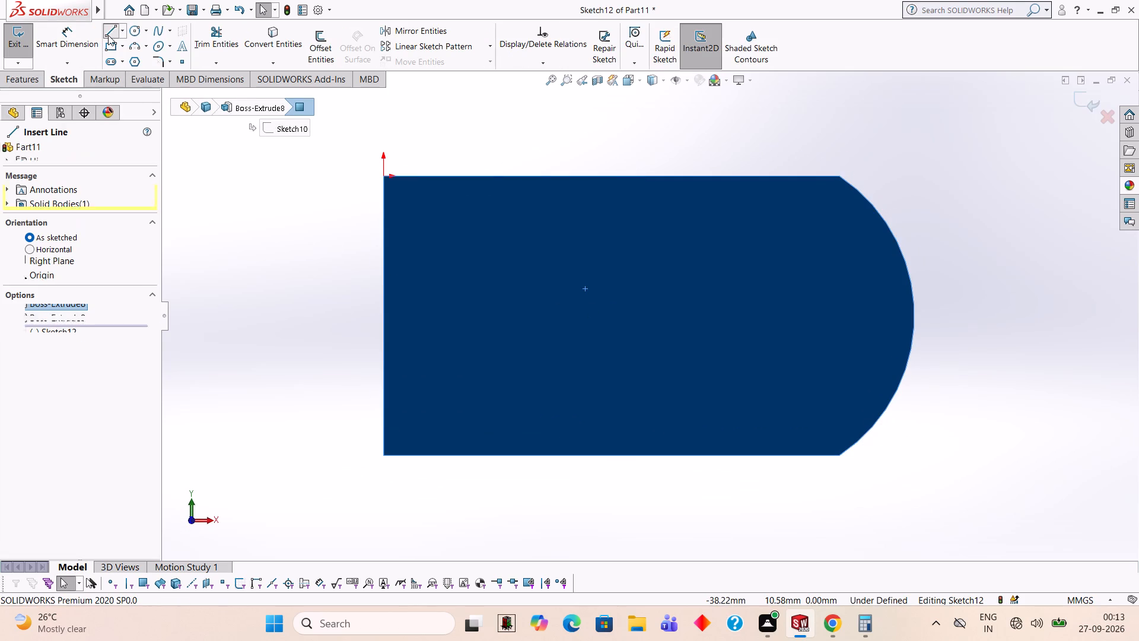
{"action": "left_click", "coordinate": [381, 176]}
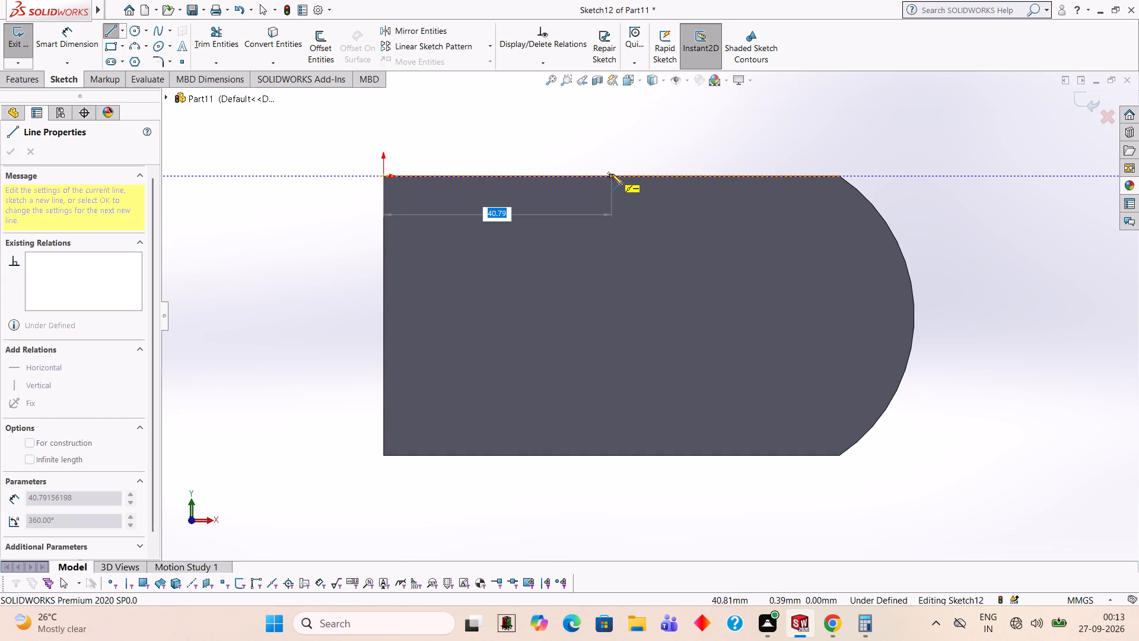
{"action": "key", "text": "2"}
{"action": "key", "text": "6"}
{"action": "key", "text": "Return"}
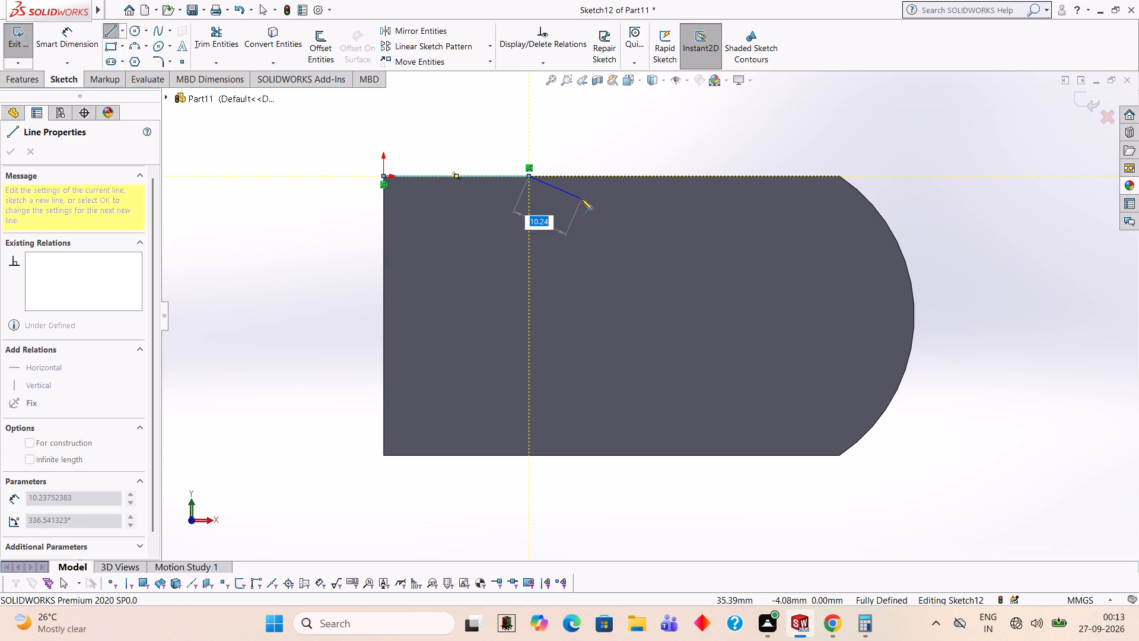
{"action": "key", "text": "Escape"}
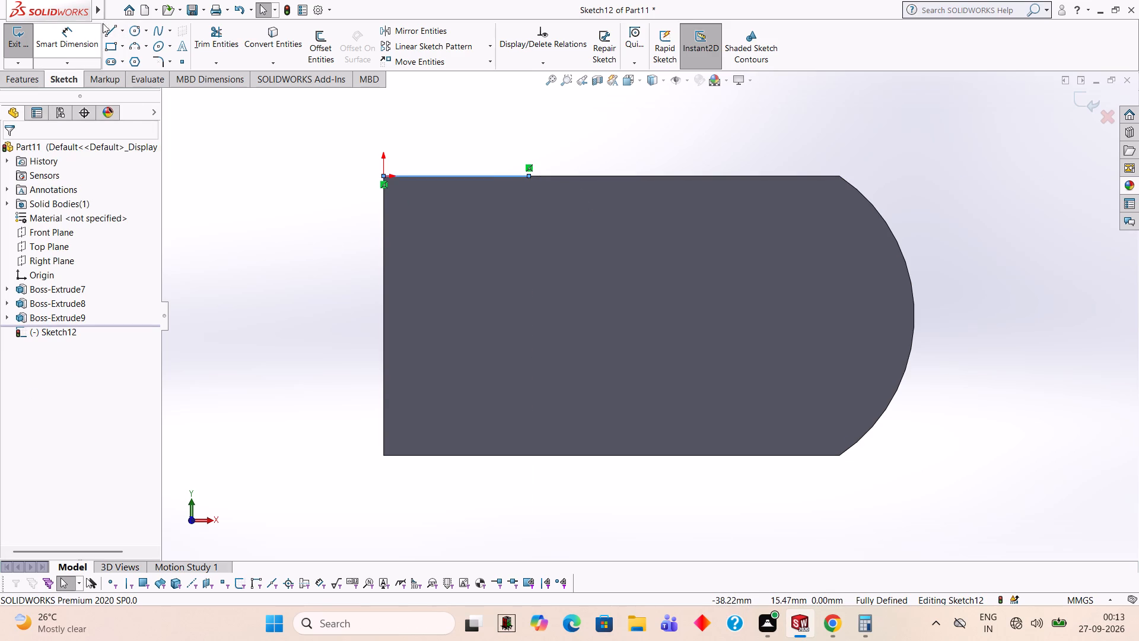
Sketch a vertical line from the origin down the plate's full straight end edge to its lower corner.
{"action": "left_click", "coordinate": [102, 28]}
{"action": "left_click", "coordinate": [116, 36]}
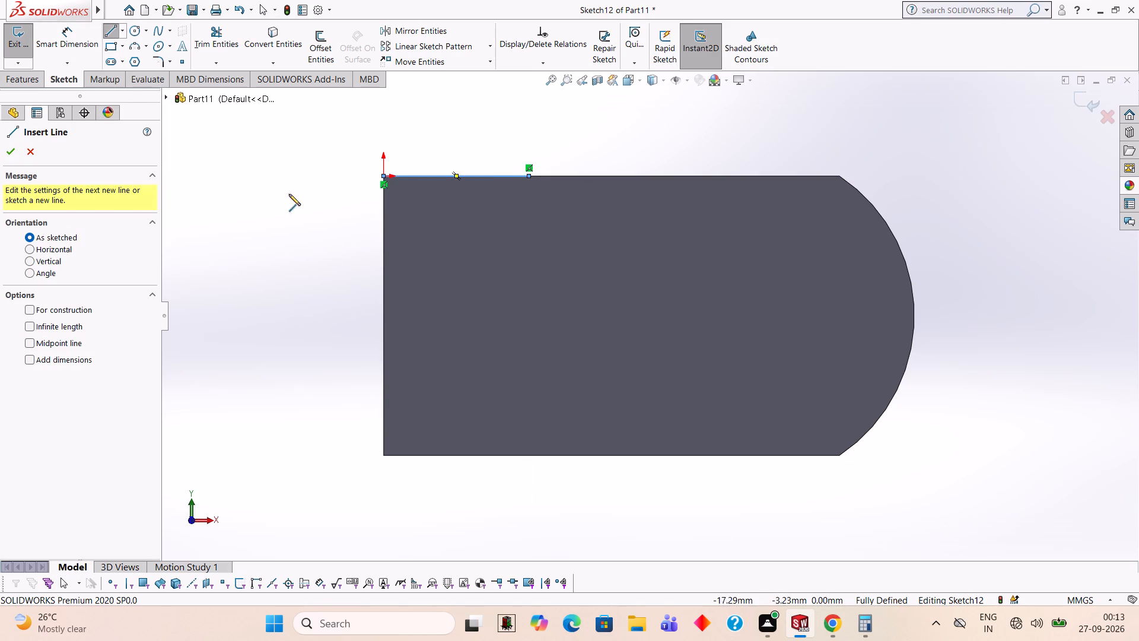
{"action": "left_click", "coordinate": [382, 176]}
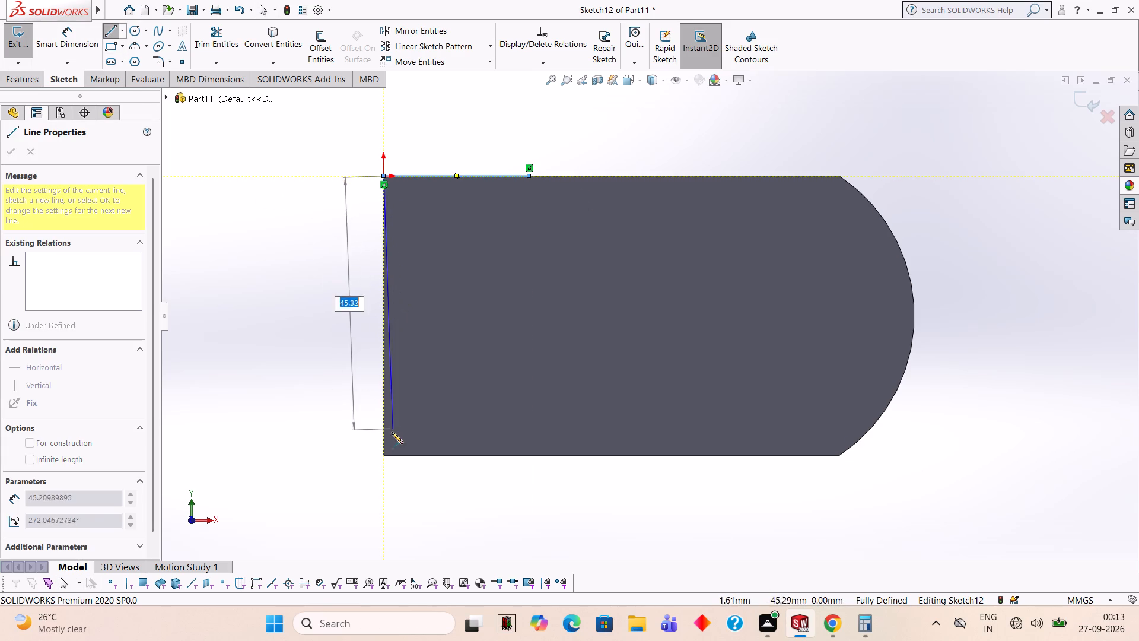
{"action": "left_click", "coordinate": [381, 455]}
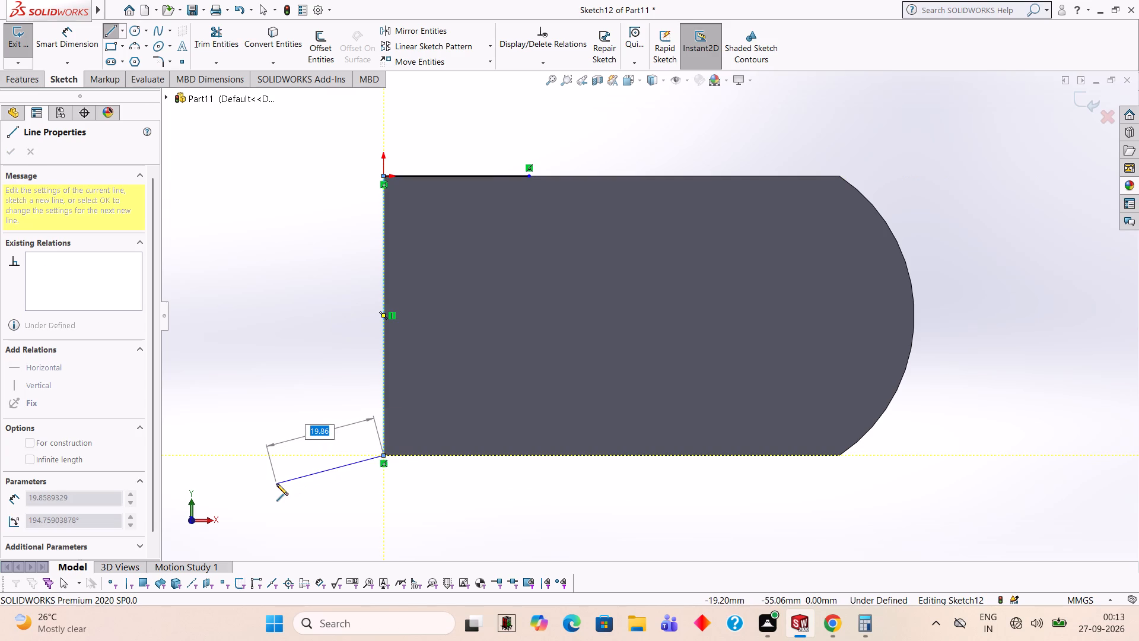
{"action": "key", "text": "Escape"}
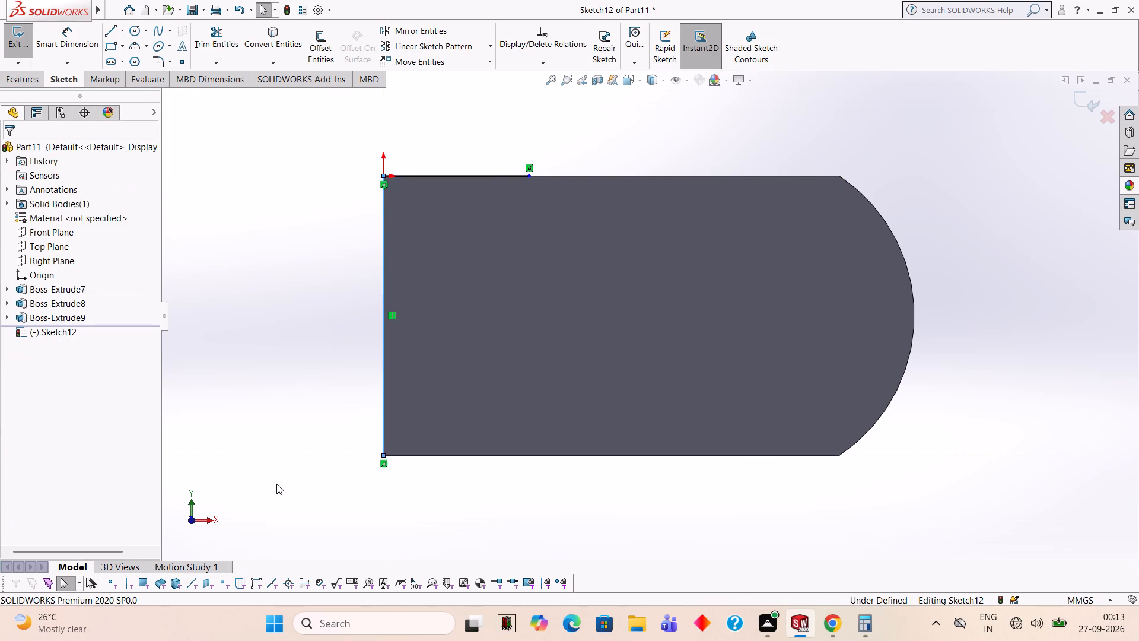
Sketch a line set to a 110° angle from the 26 mm line's free end down to the plate's lower edge.
{"action": "left_click", "coordinate": [108, 25]}
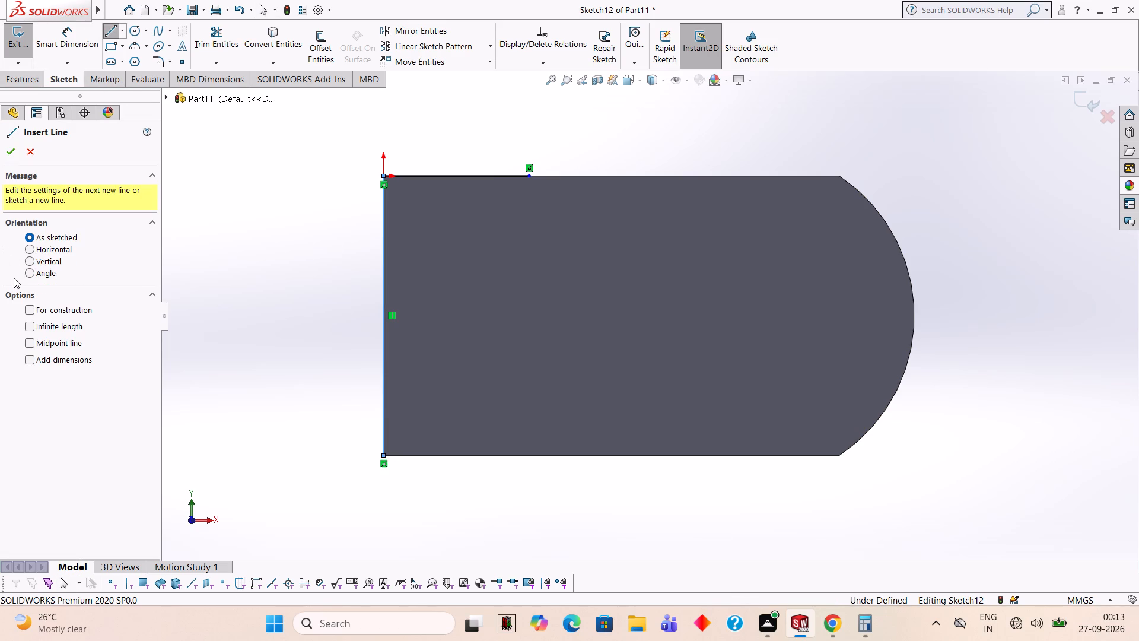
{"action": "left_click", "coordinate": [30, 272]}
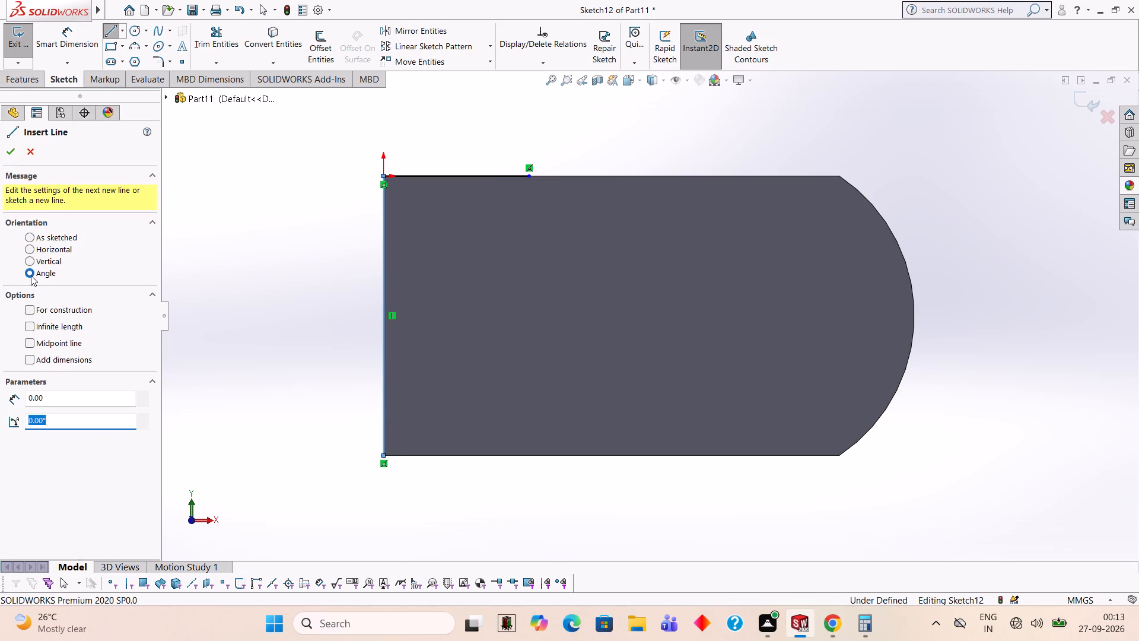
{"action": "type", "text": "110"}
{"action": "key", "text": "Return"}
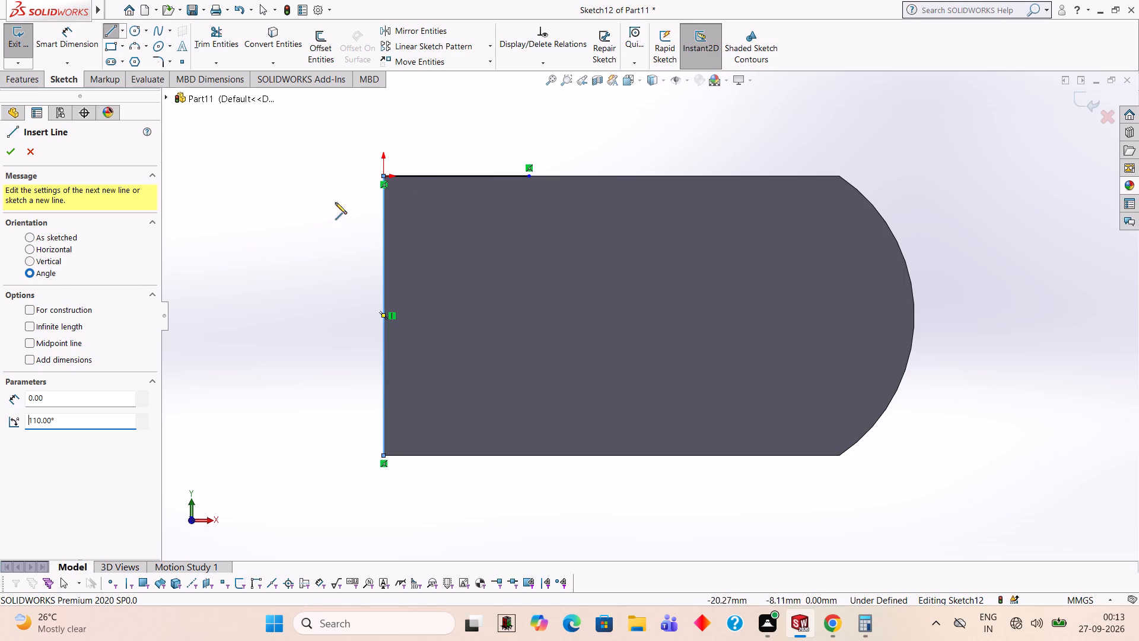
{"action": "left_click", "coordinate": [528, 176]}
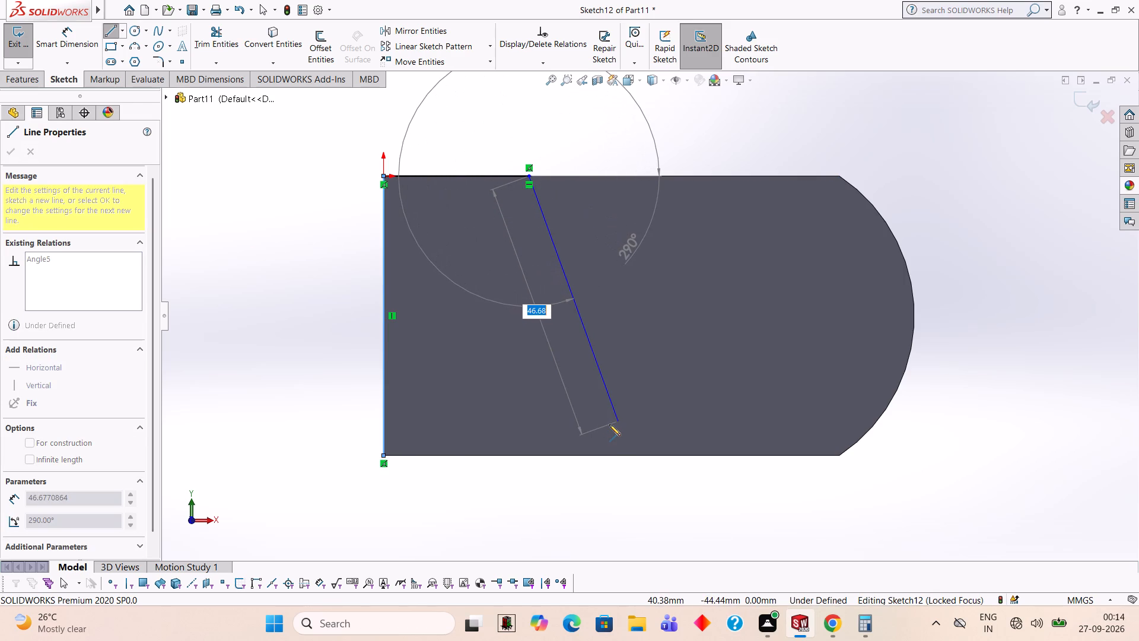
{"action": "left_click", "coordinate": [629, 456]}
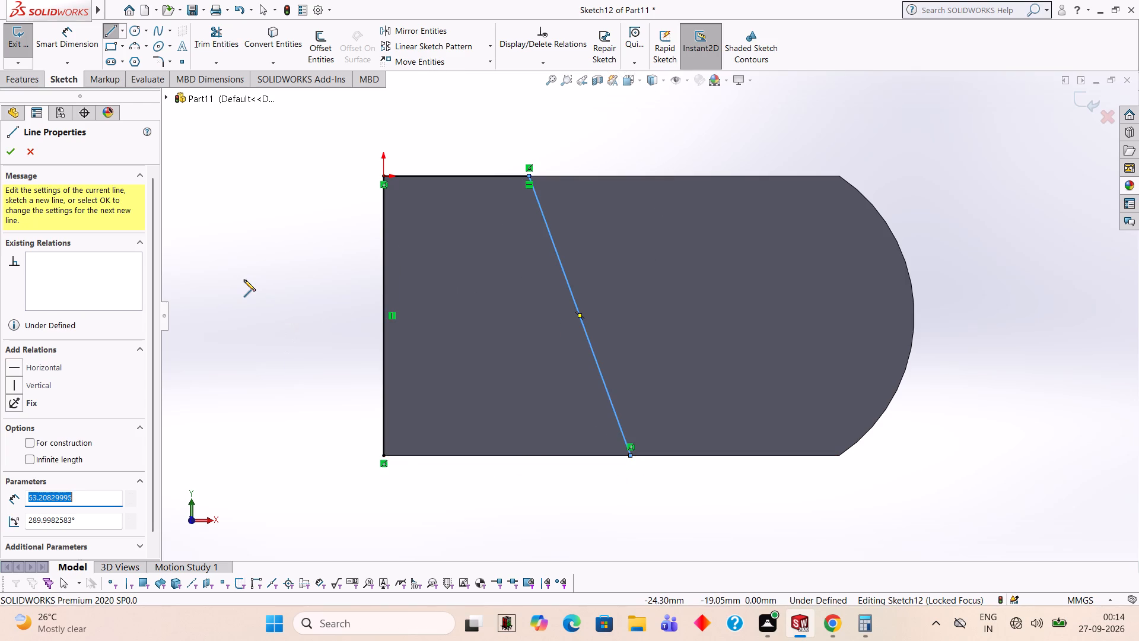
{"action": "key", "text": "Escape"}
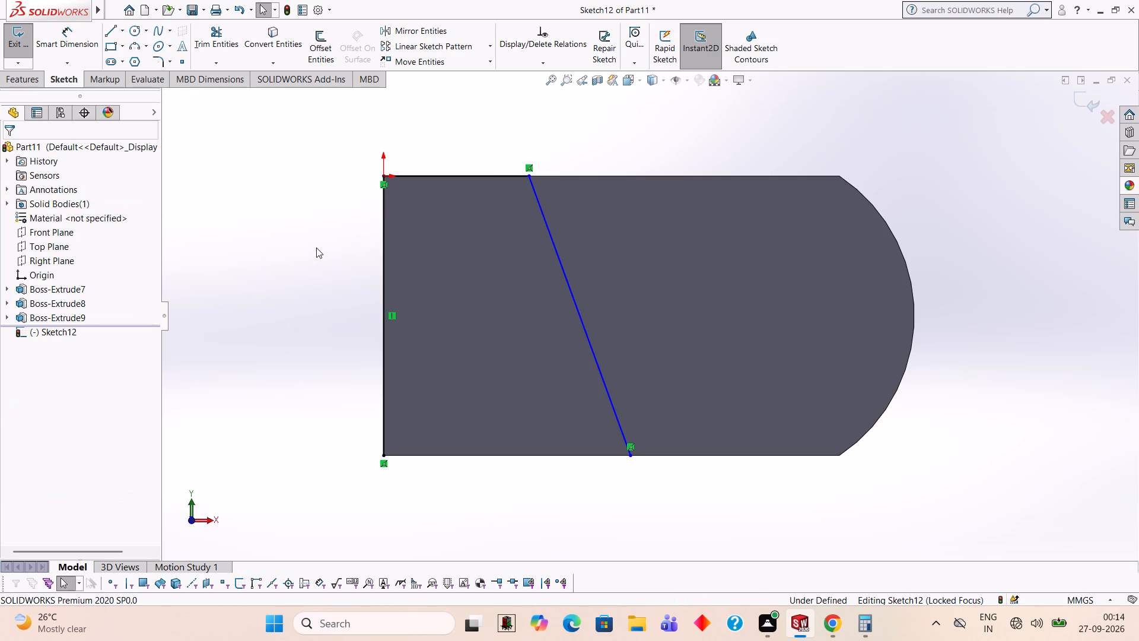
Sketch connected lines from the 26 mm line's free end along the upper edge, vertically down where the rounding starts, and back to the angled line.
{"action": "left_click", "coordinate": [105, 28]}
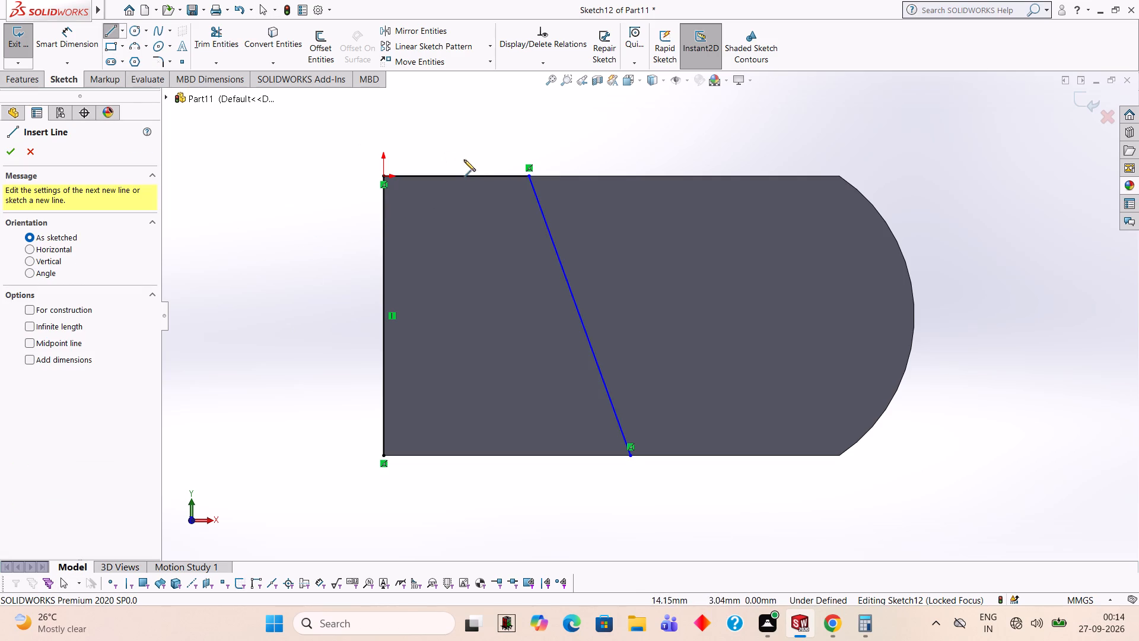
{"action": "left_click", "coordinate": [530, 176]}
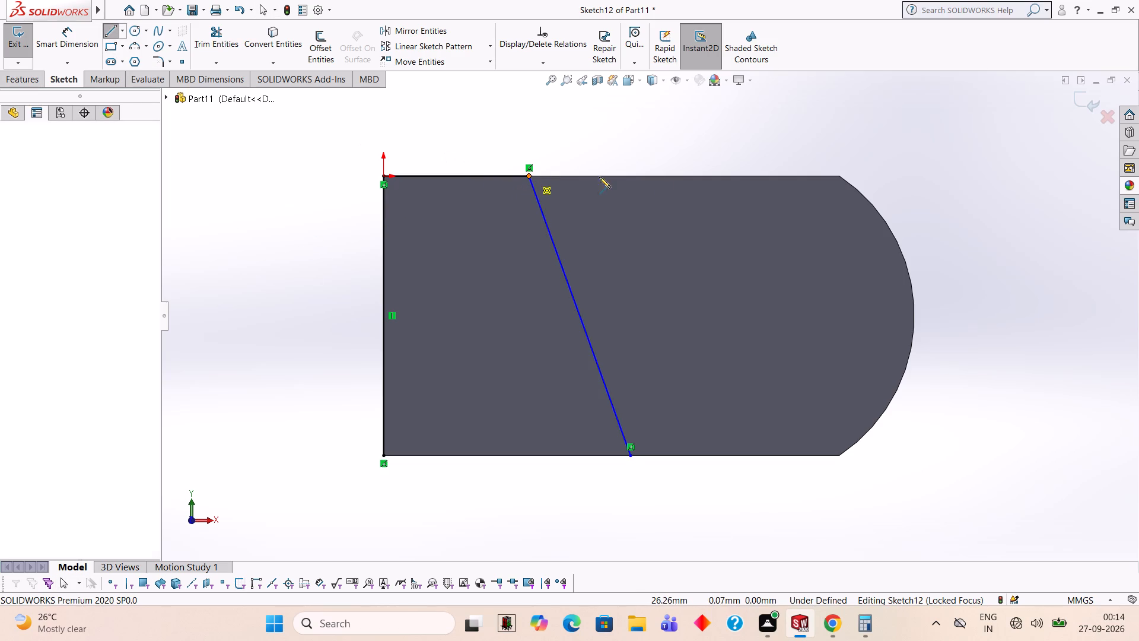
{"action": "left_click", "coordinate": [840, 176]}
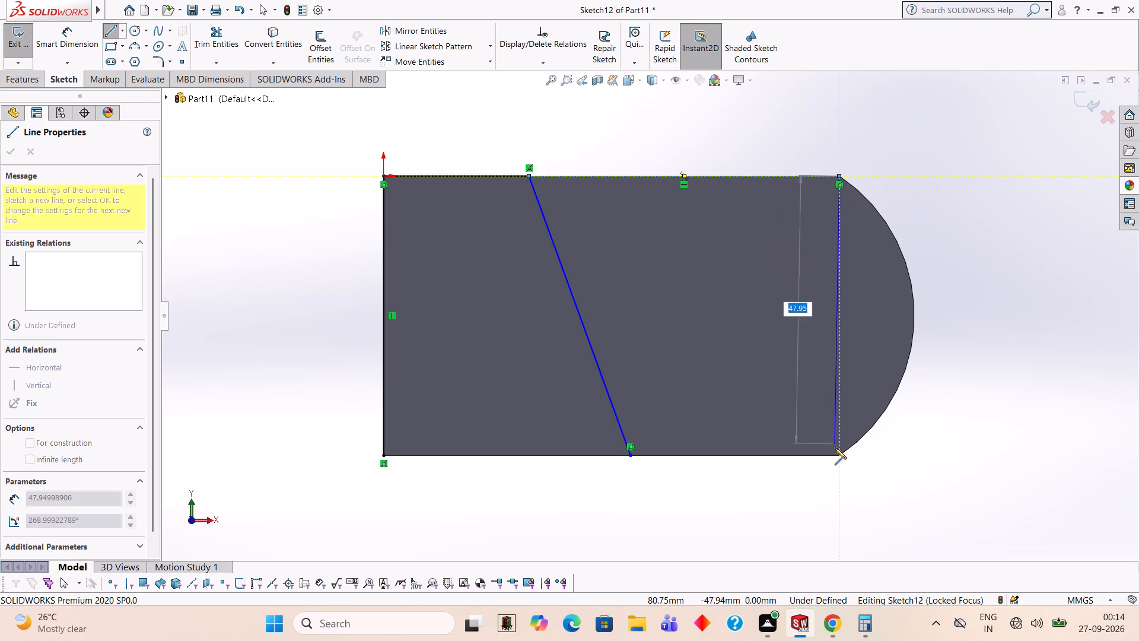
{"action": "left_click", "coordinate": [838, 455]}
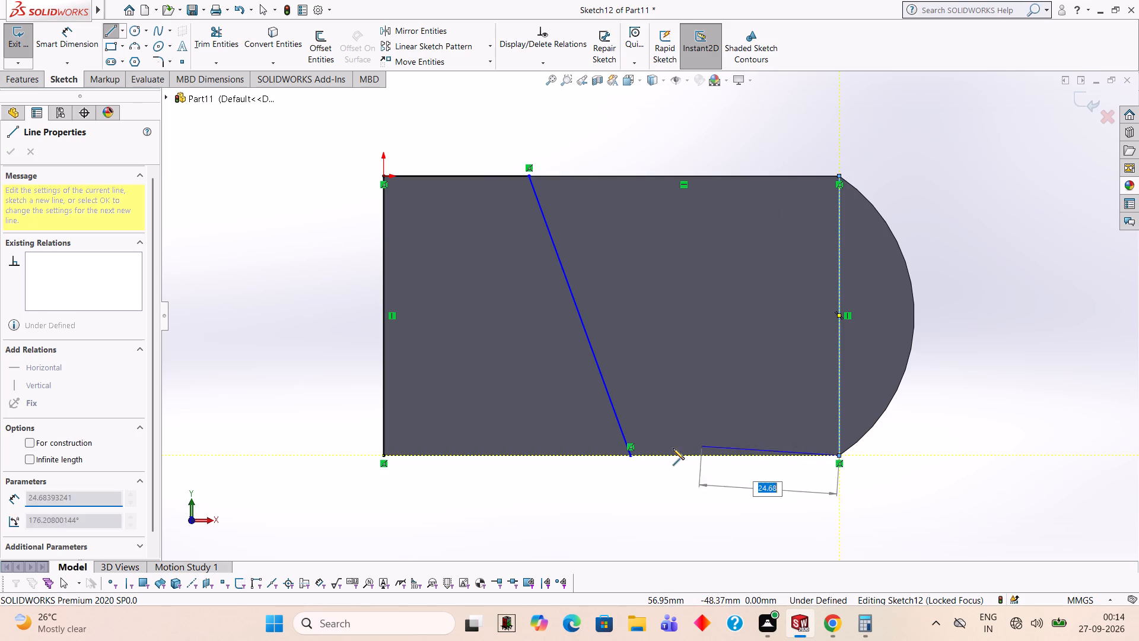
{"action": "left_click", "coordinate": [629, 454]}
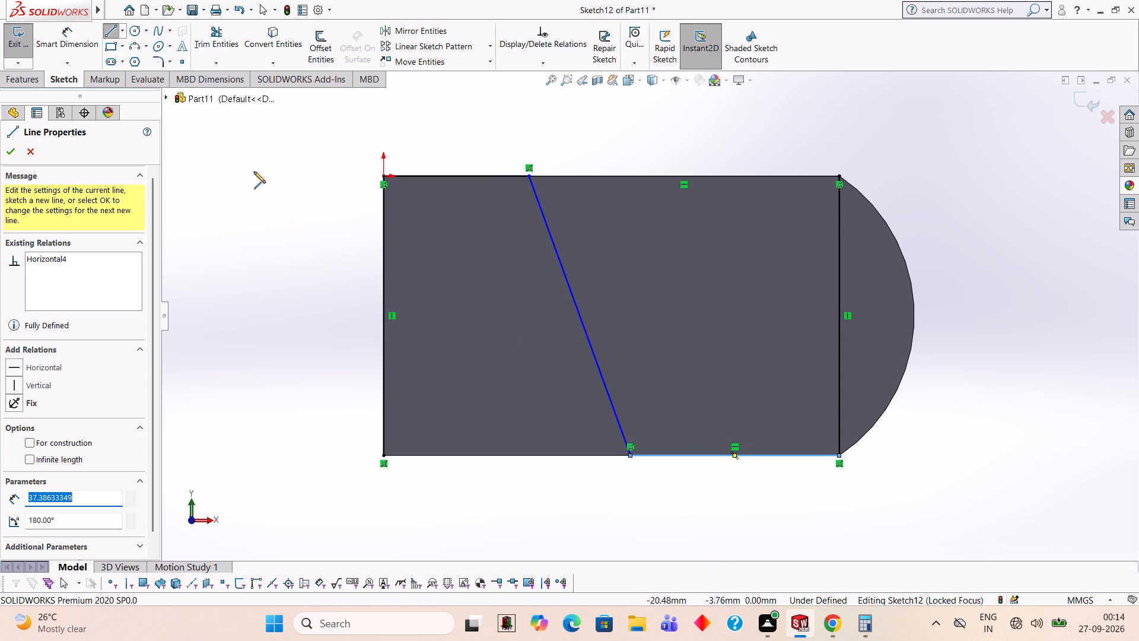
Trim away the 26 mm horizontal line along the plate's upper edge.
{"action": "left_click", "coordinate": [234, 42]}
{"action": "left_click", "coordinate": [456, 175]}
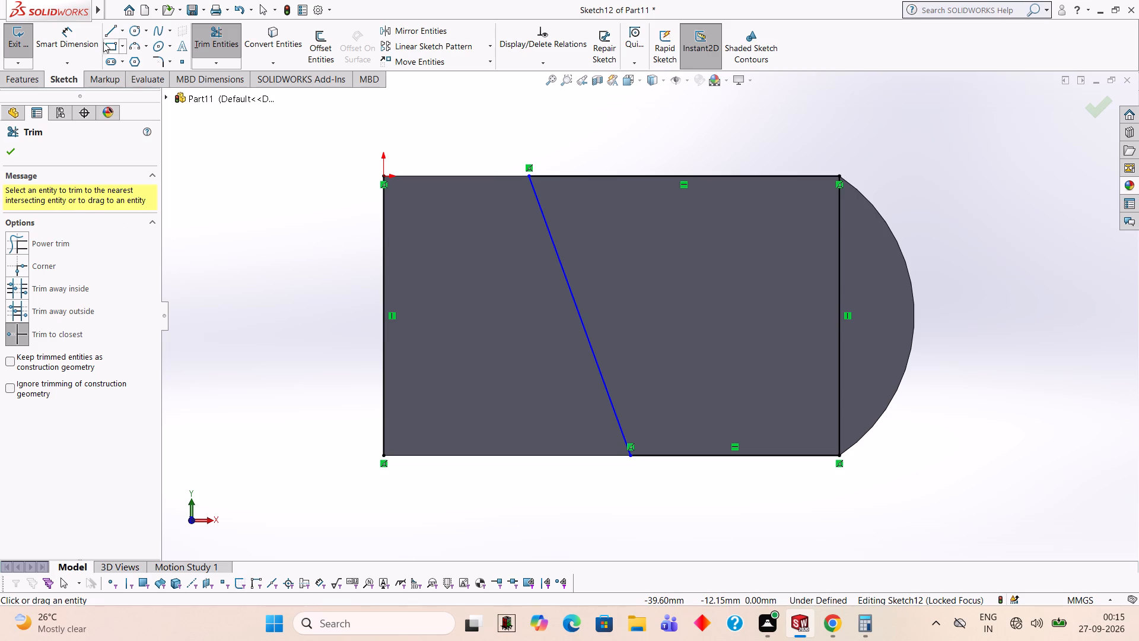
Sketch a 30 mm radius circle centred at the plate's mid-height, about 64 mm horizontally from the origin.
{"action": "left_click", "coordinate": [131, 32]}
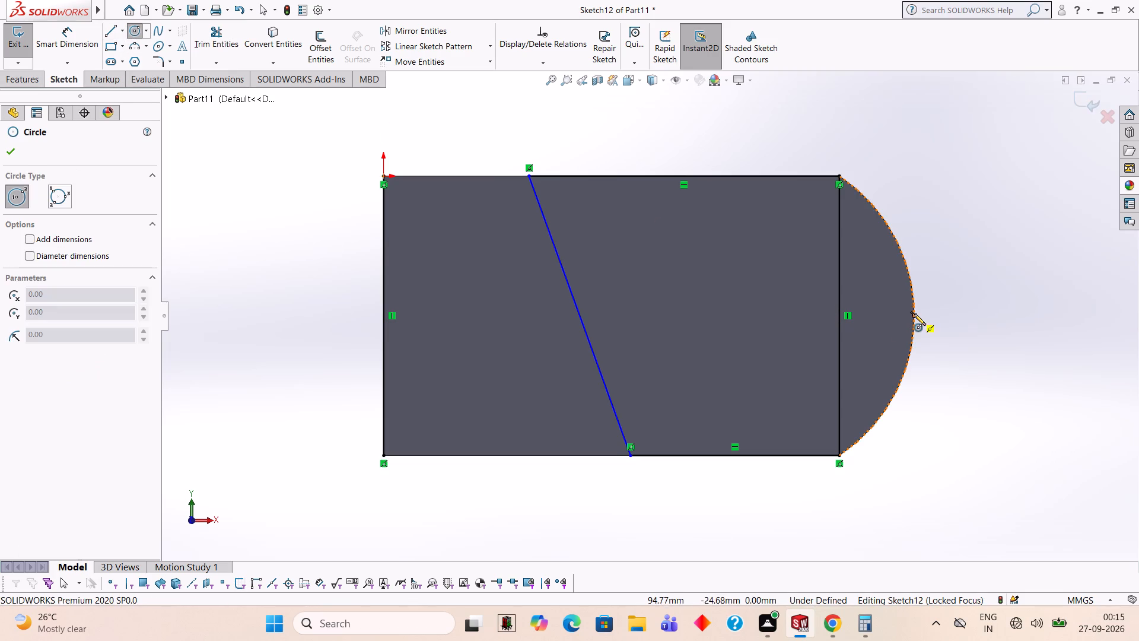
{"action": "left_click", "coordinate": [743, 313]}
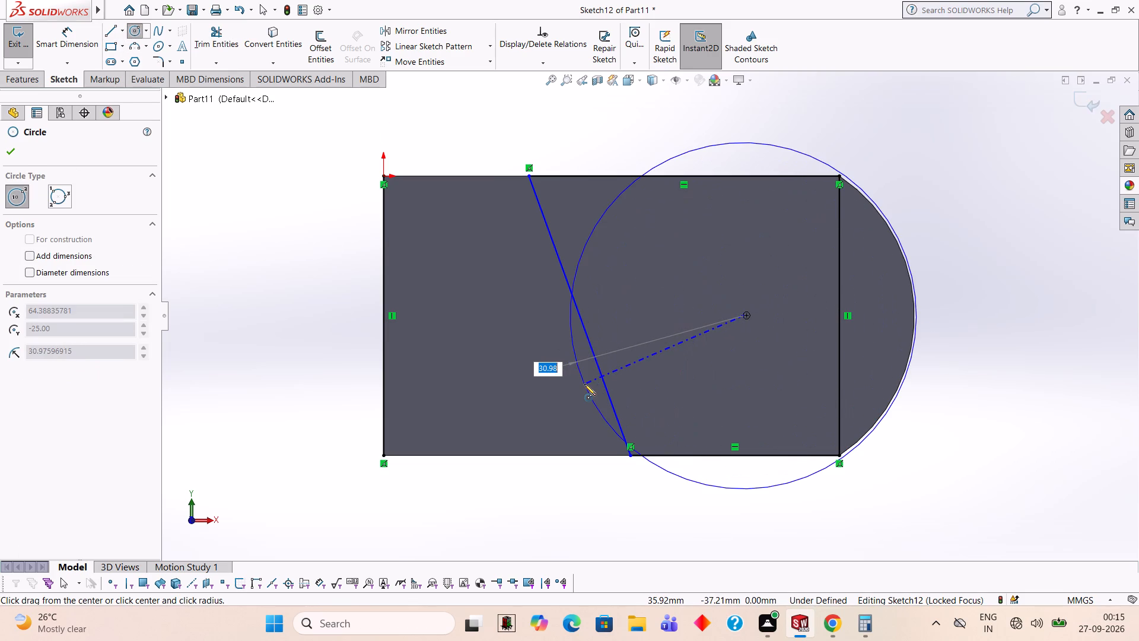
{"action": "type", "text": "30"}
{"action": "key", "text": "Return"}
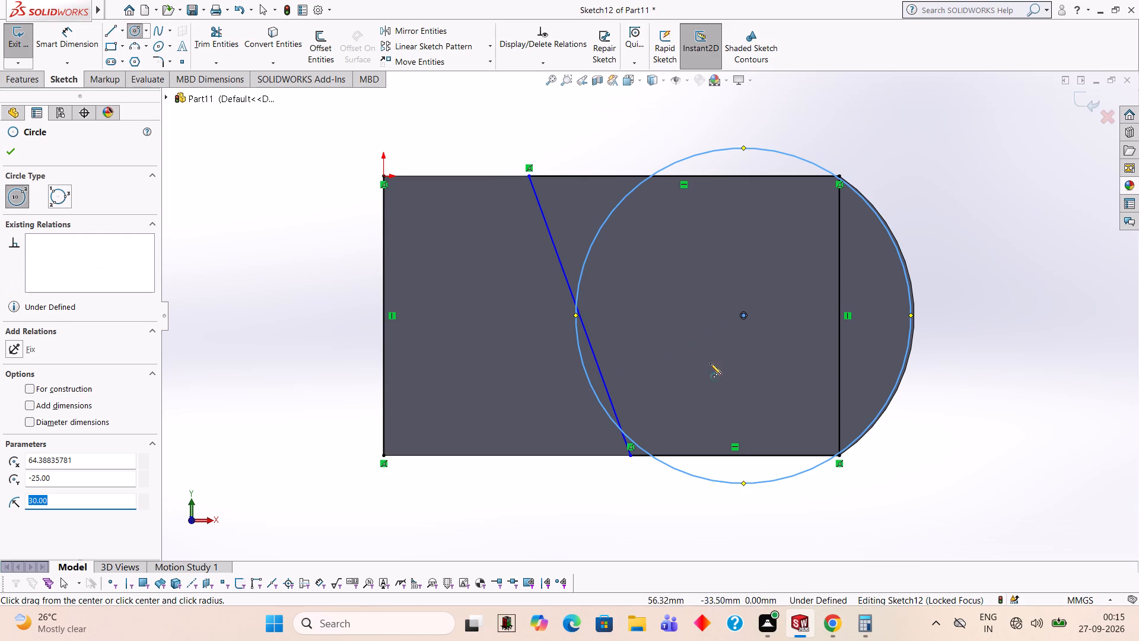
Trim the circle down to the arc that follows the plate's rounded end.
{"action": "middle_click_drag", "start_coordinate": [985, 219], "coordinate": [991, 230]}
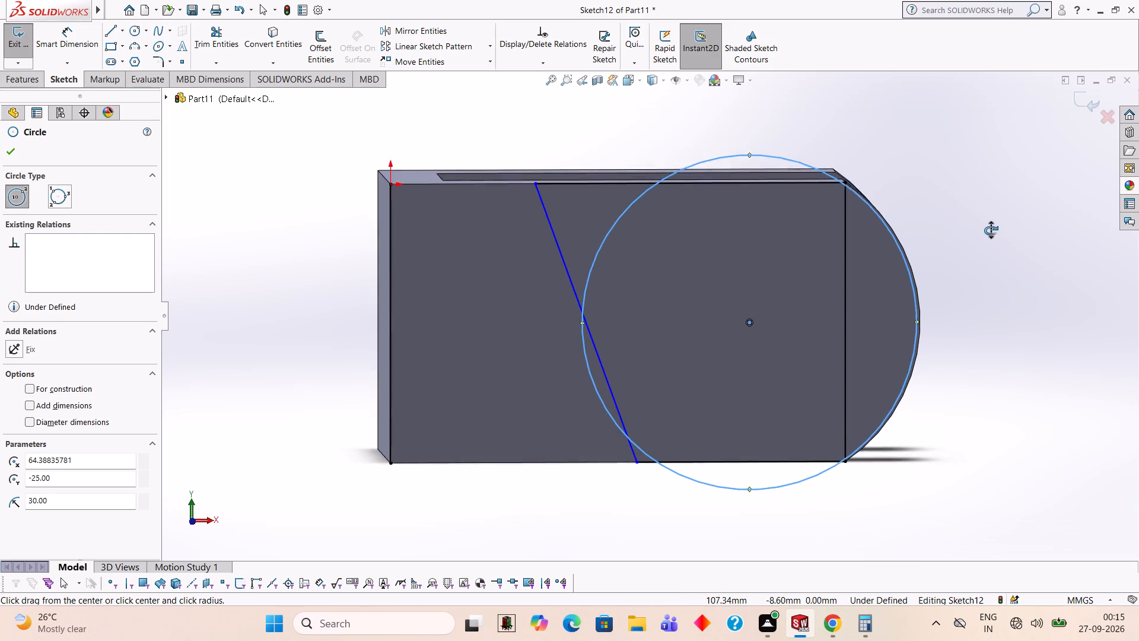
{"action": "middle_click_drag", "start_coordinate": [991, 230], "coordinate": [994, 232]}
{"action": "middle_click_drag", "start_coordinate": [946, 176], "coordinate": [924, 351]}
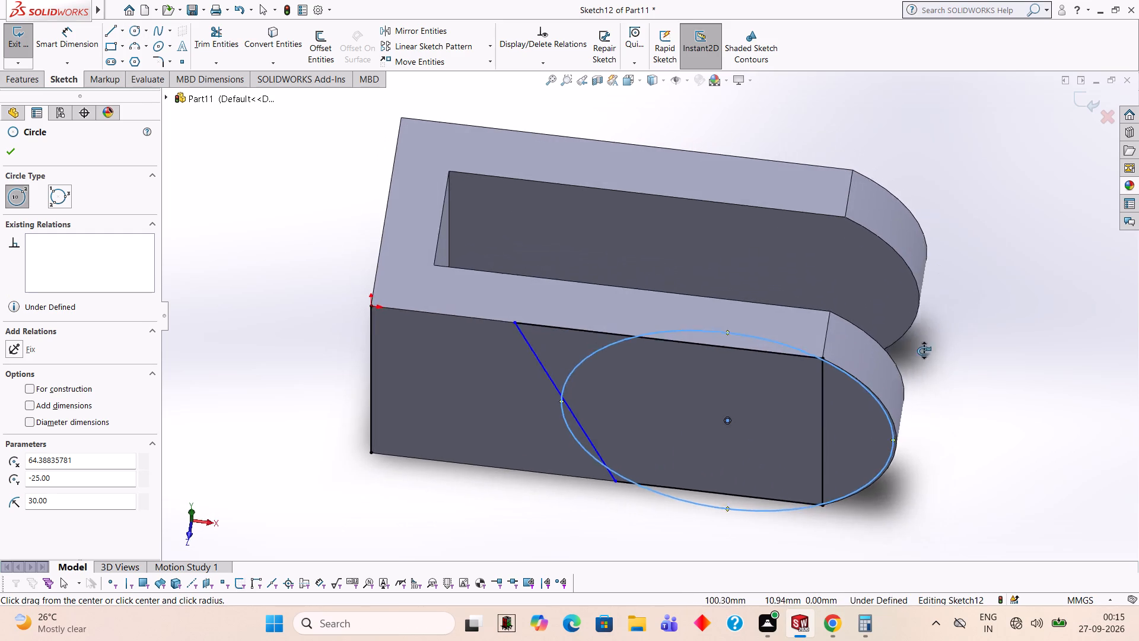
{"action": "middle_click_drag", "start_coordinate": [924, 351], "coordinate": [934, 261]}
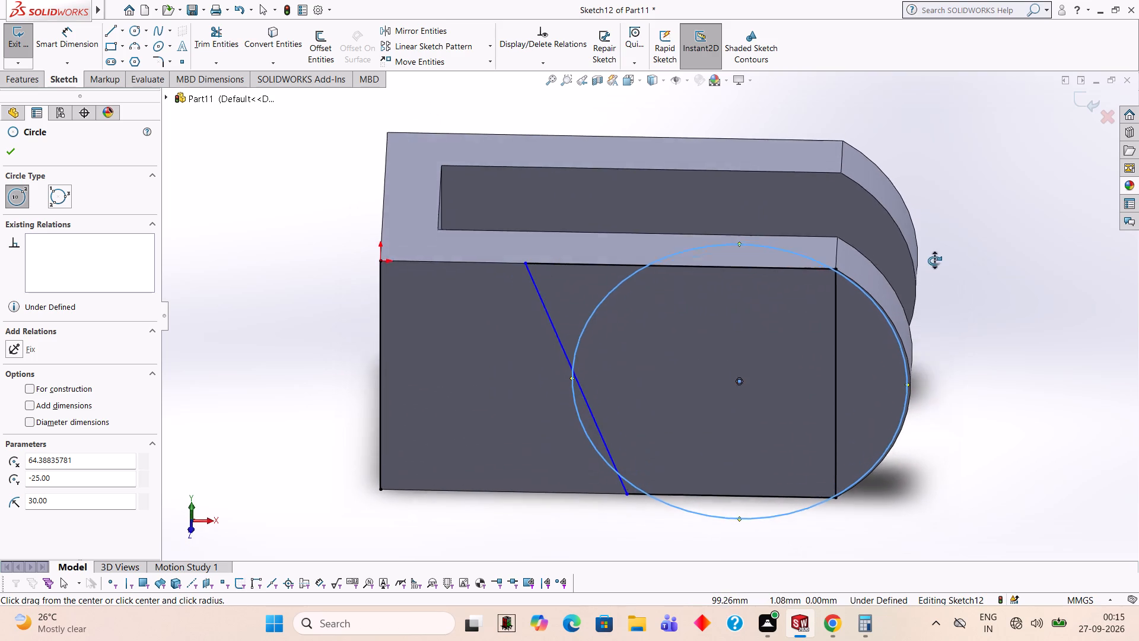
{"action": "middle_click_drag", "start_coordinate": [934, 261], "coordinate": [940, 180]}
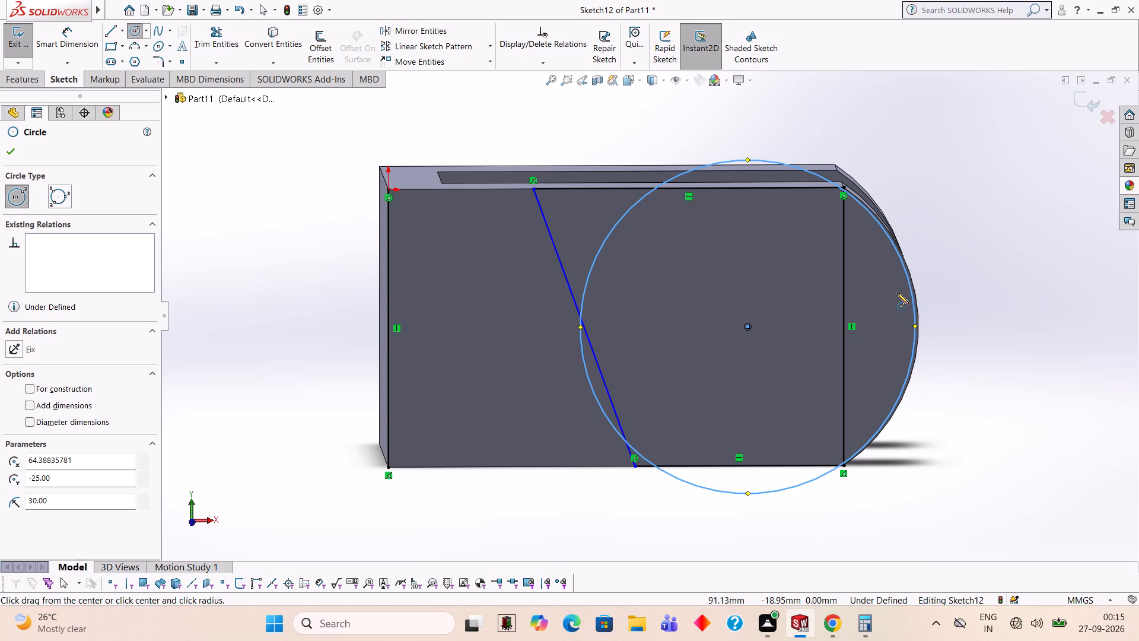
{"action": "left_click", "coordinate": [229, 50]}
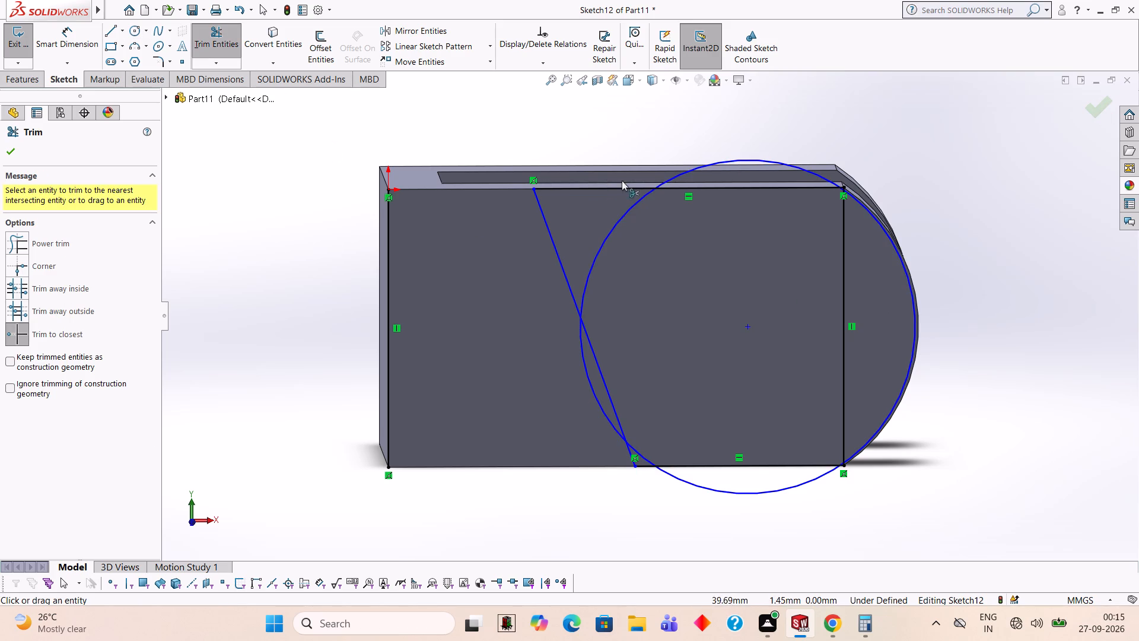
{"action": "left_click", "coordinate": [683, 176]}
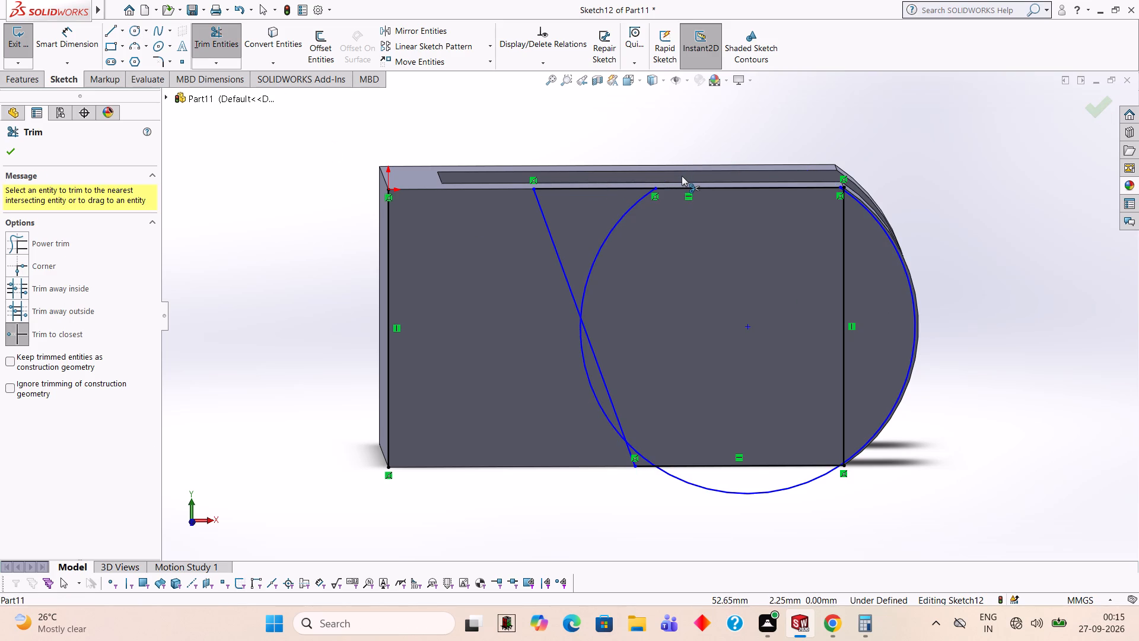
{"action": "left_click", "coordinate": [620, 221]}
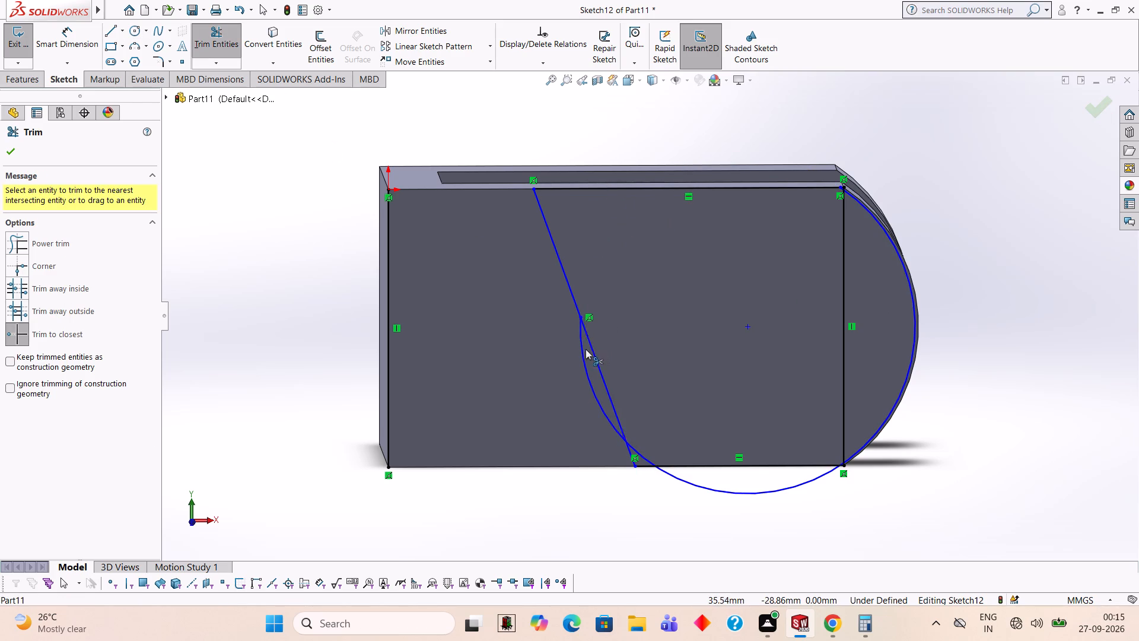
{"action": "left_click", "coordinate": [583, 349]}
{"action": "left_click", "coordinate": [698, 487]}
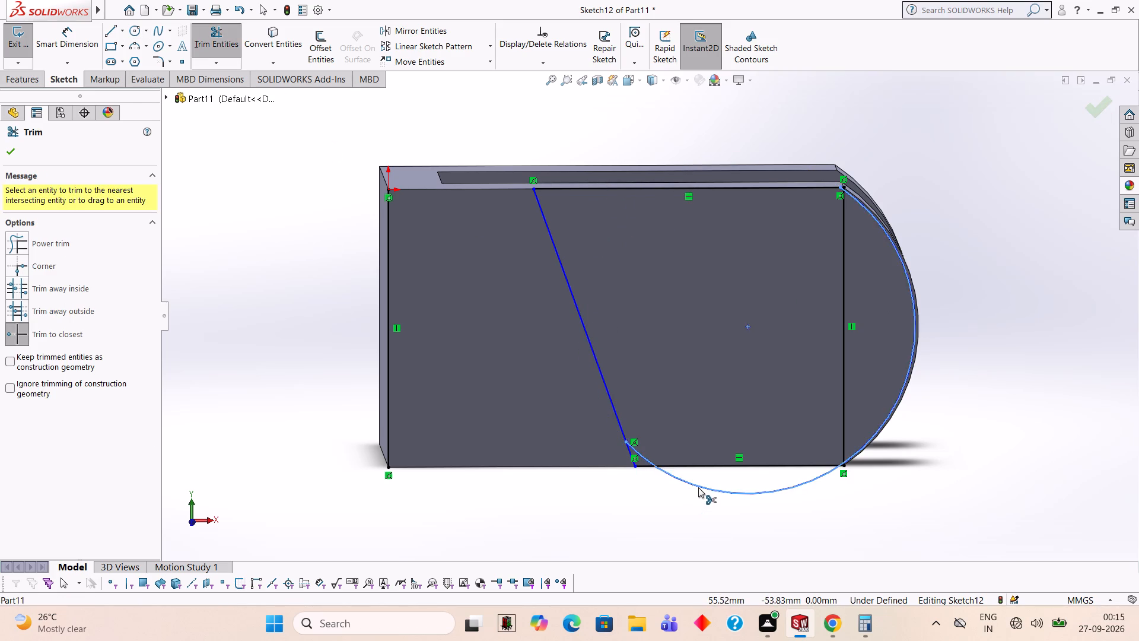
{"action": "left_click", "coordinate": [646, 457]}
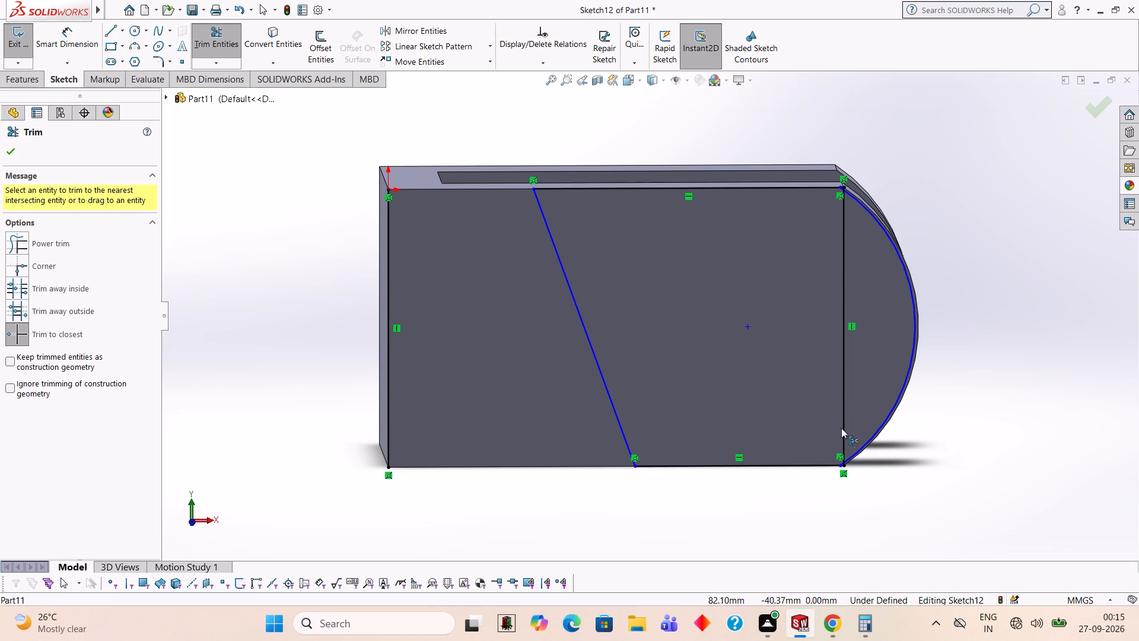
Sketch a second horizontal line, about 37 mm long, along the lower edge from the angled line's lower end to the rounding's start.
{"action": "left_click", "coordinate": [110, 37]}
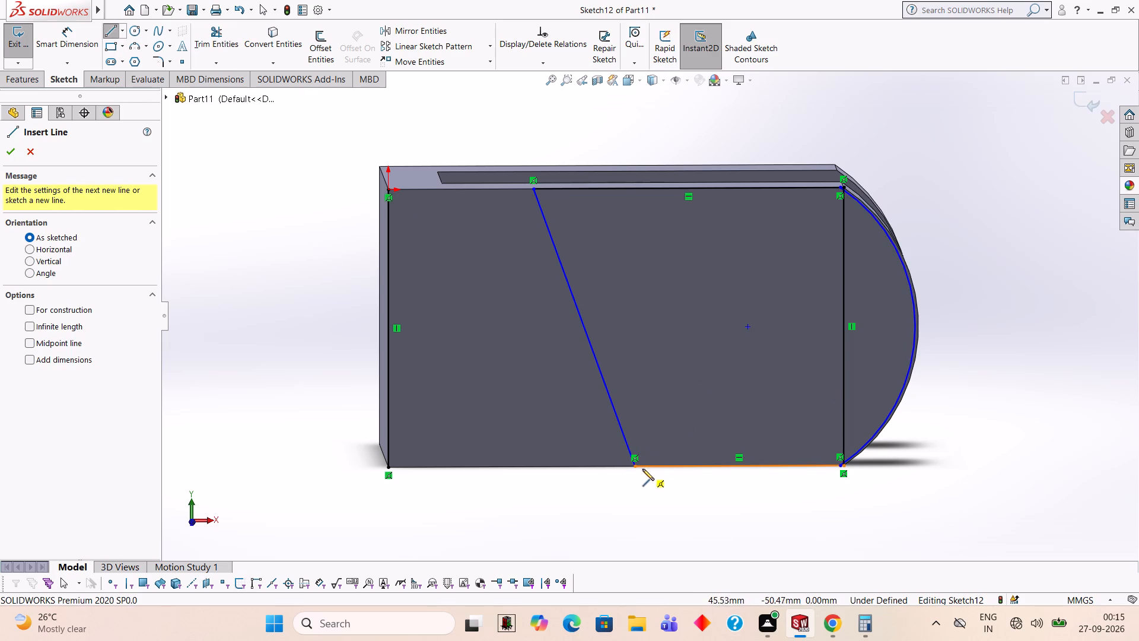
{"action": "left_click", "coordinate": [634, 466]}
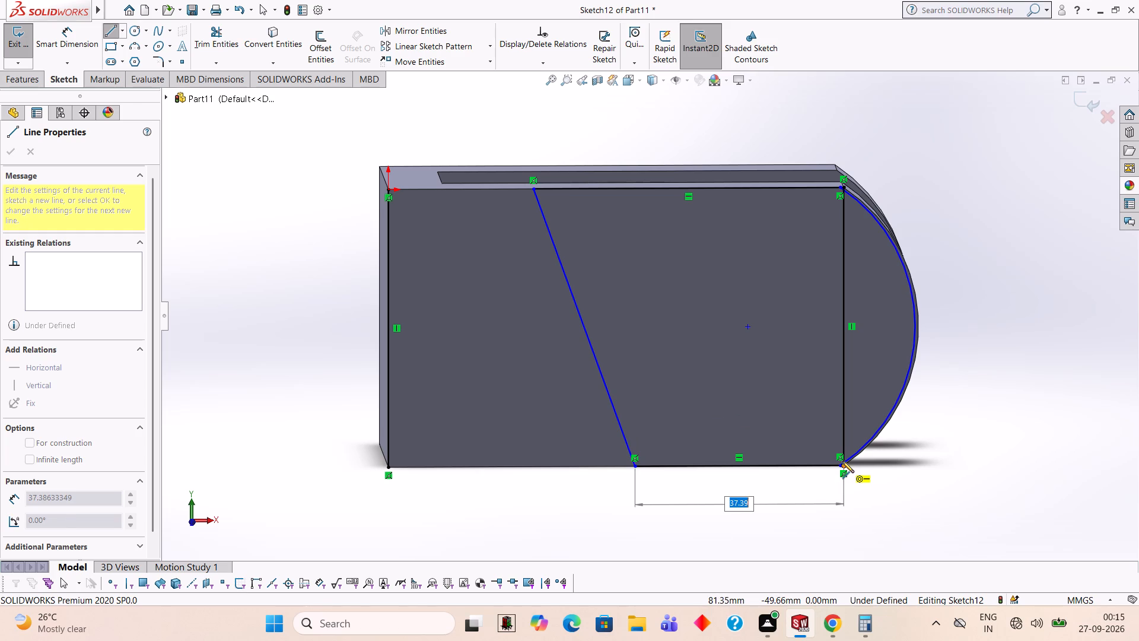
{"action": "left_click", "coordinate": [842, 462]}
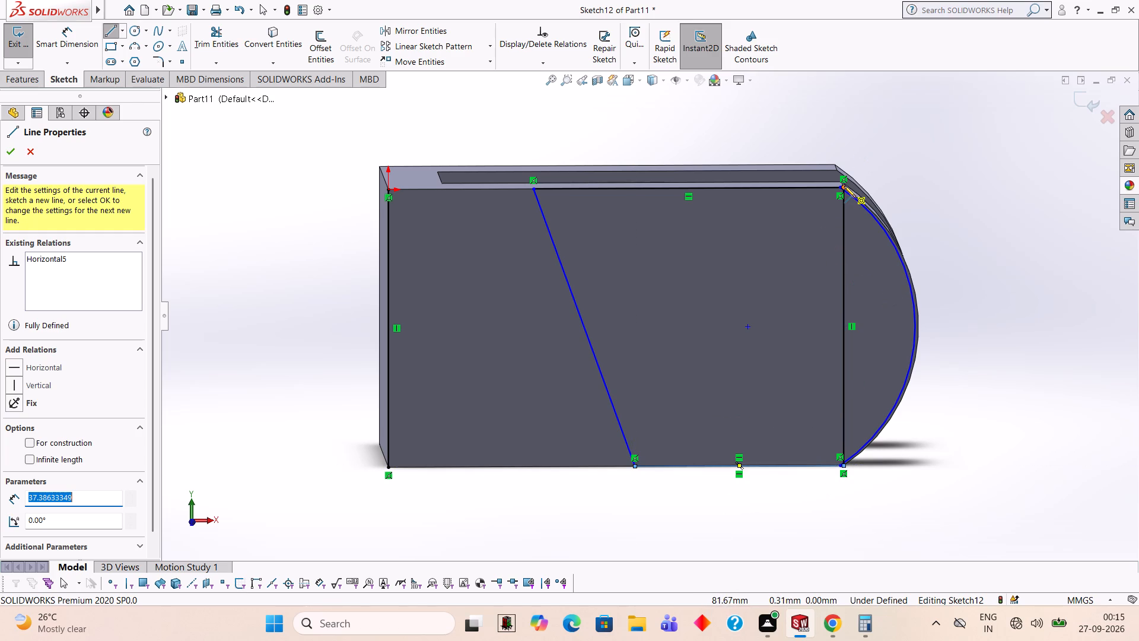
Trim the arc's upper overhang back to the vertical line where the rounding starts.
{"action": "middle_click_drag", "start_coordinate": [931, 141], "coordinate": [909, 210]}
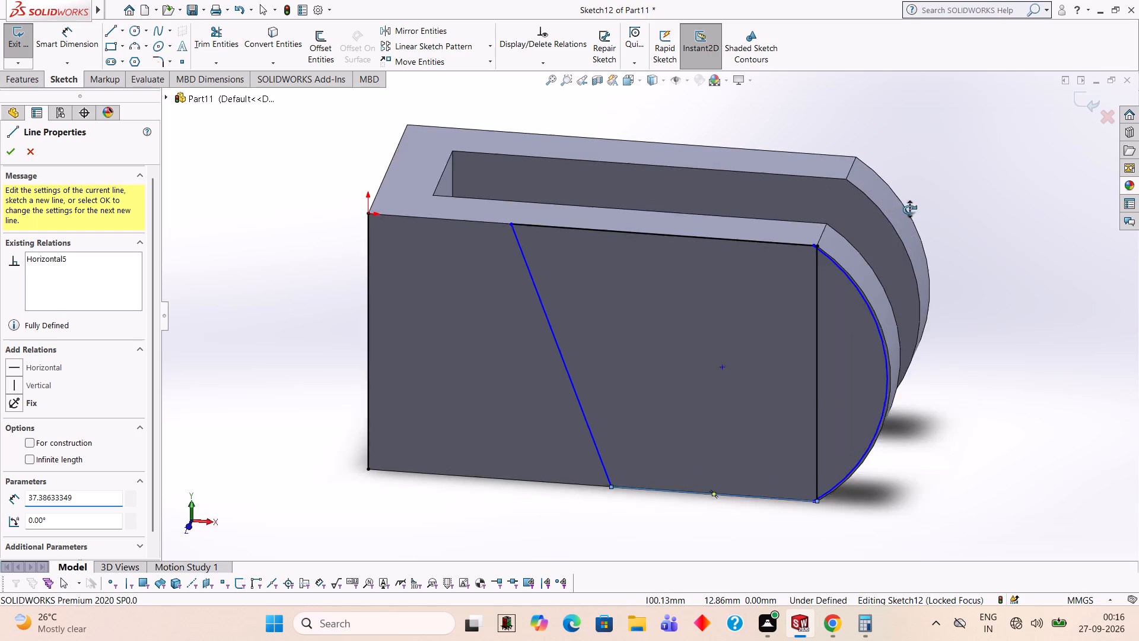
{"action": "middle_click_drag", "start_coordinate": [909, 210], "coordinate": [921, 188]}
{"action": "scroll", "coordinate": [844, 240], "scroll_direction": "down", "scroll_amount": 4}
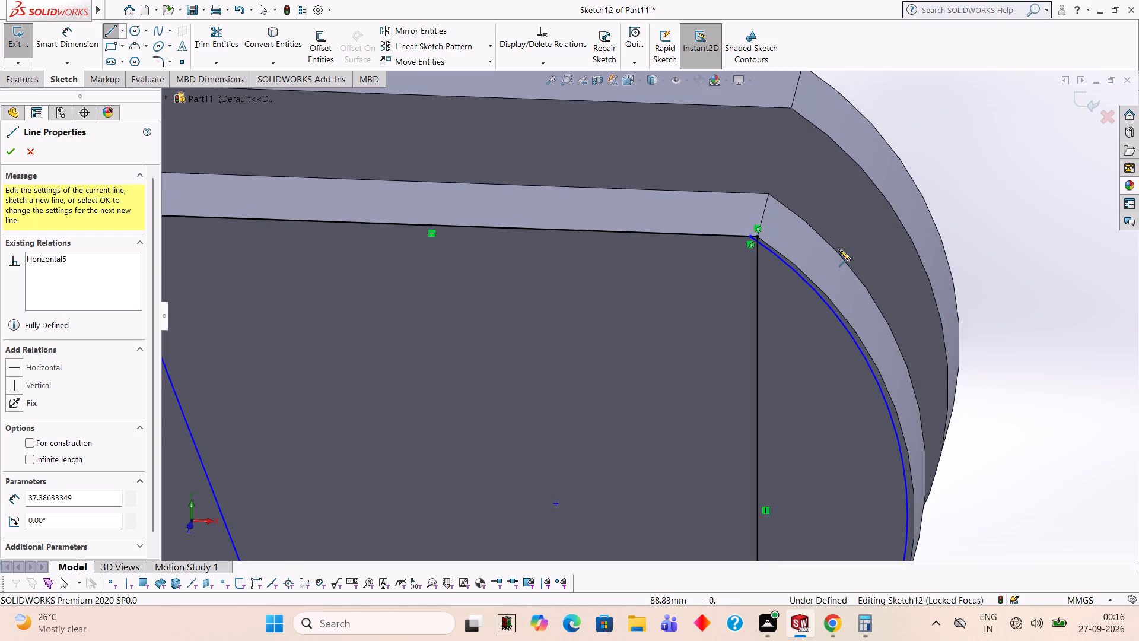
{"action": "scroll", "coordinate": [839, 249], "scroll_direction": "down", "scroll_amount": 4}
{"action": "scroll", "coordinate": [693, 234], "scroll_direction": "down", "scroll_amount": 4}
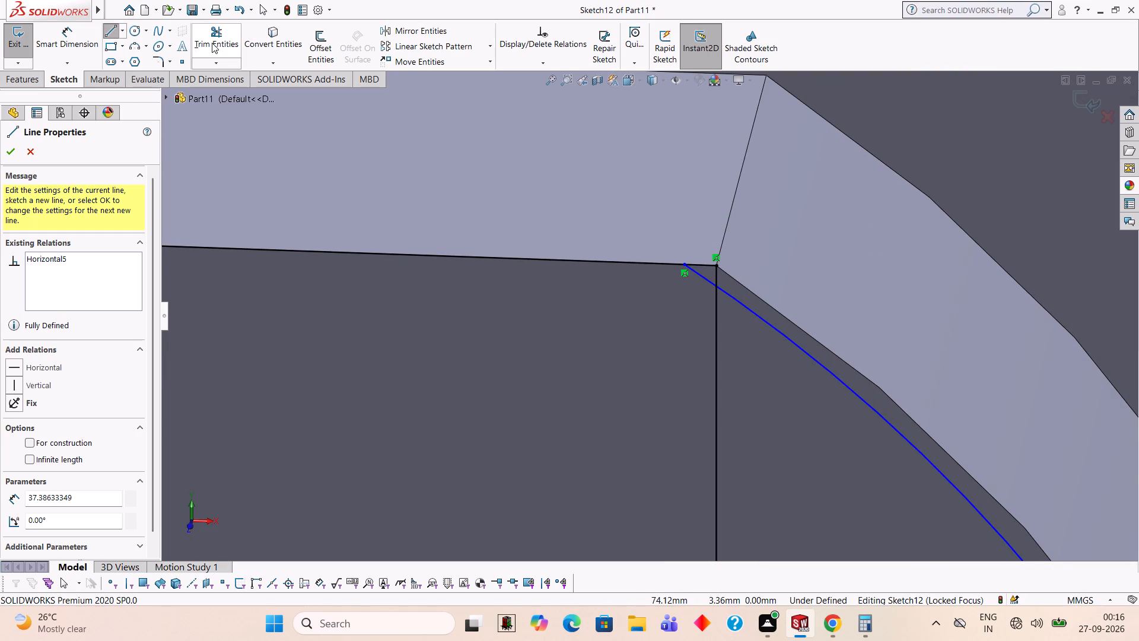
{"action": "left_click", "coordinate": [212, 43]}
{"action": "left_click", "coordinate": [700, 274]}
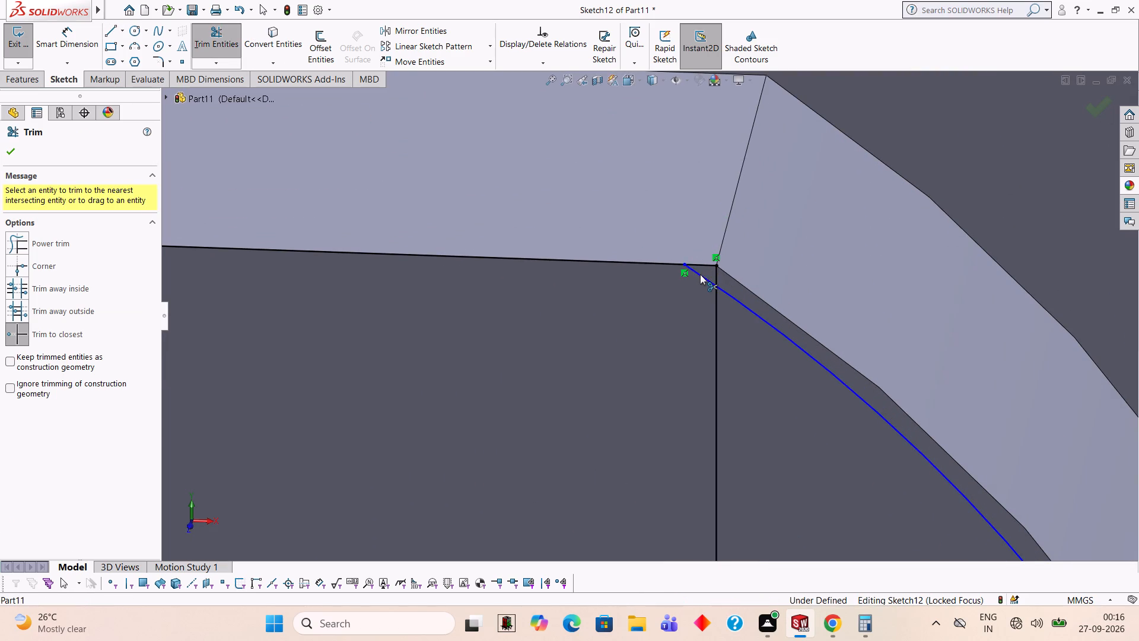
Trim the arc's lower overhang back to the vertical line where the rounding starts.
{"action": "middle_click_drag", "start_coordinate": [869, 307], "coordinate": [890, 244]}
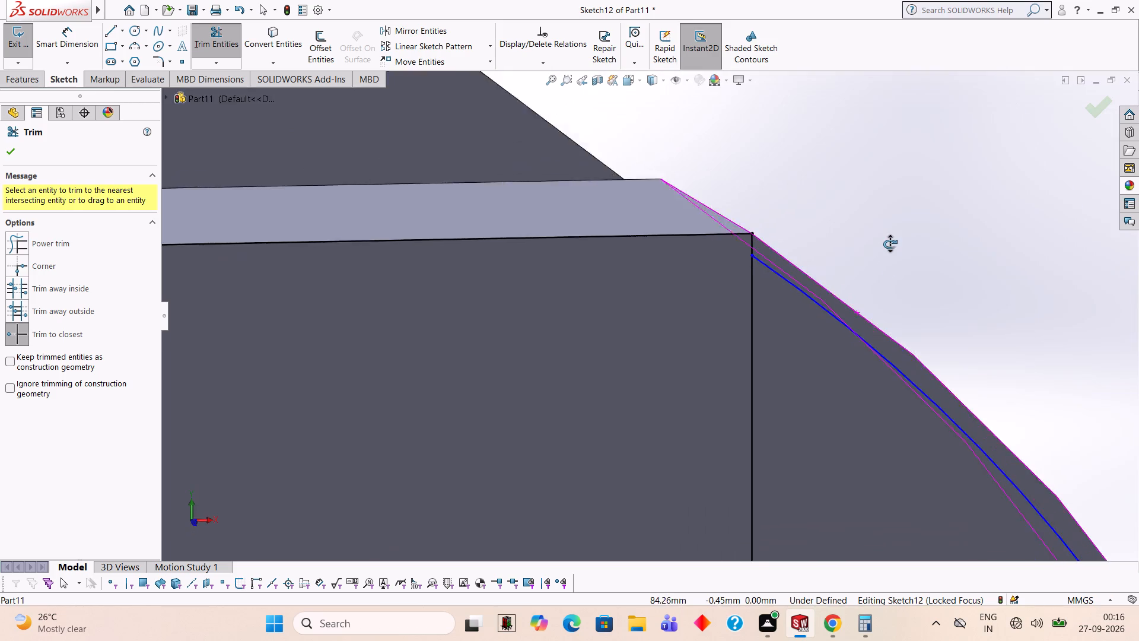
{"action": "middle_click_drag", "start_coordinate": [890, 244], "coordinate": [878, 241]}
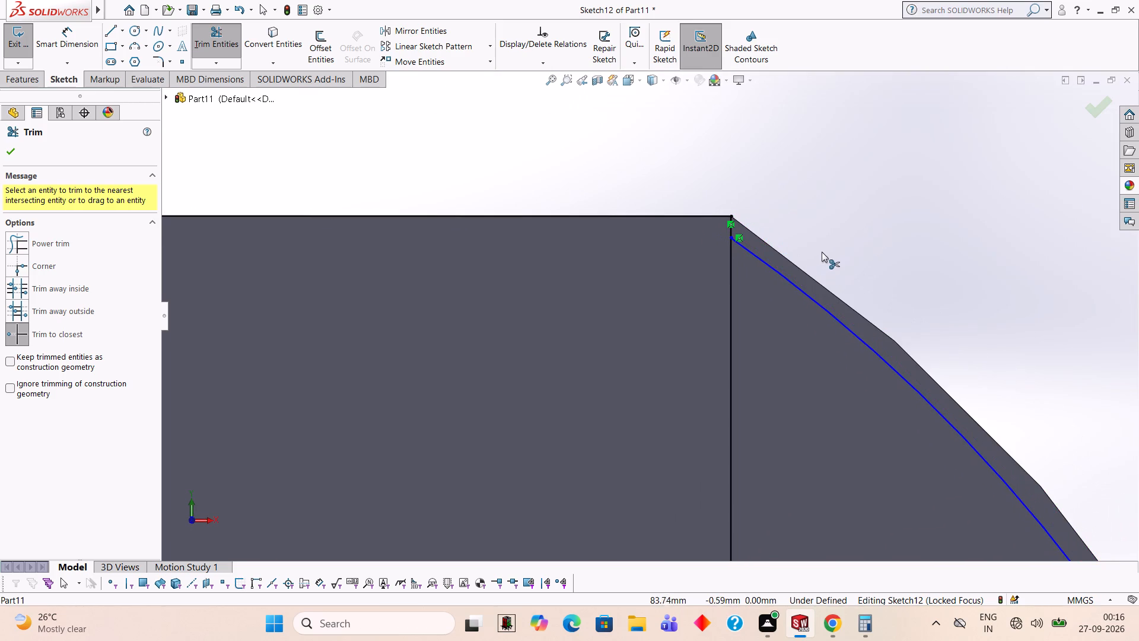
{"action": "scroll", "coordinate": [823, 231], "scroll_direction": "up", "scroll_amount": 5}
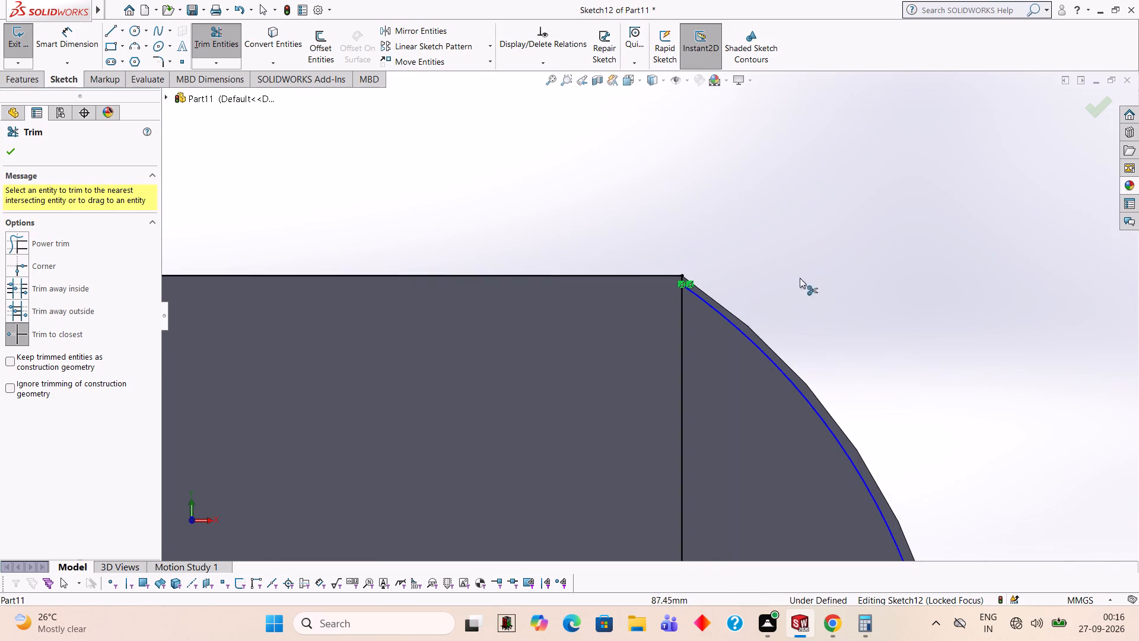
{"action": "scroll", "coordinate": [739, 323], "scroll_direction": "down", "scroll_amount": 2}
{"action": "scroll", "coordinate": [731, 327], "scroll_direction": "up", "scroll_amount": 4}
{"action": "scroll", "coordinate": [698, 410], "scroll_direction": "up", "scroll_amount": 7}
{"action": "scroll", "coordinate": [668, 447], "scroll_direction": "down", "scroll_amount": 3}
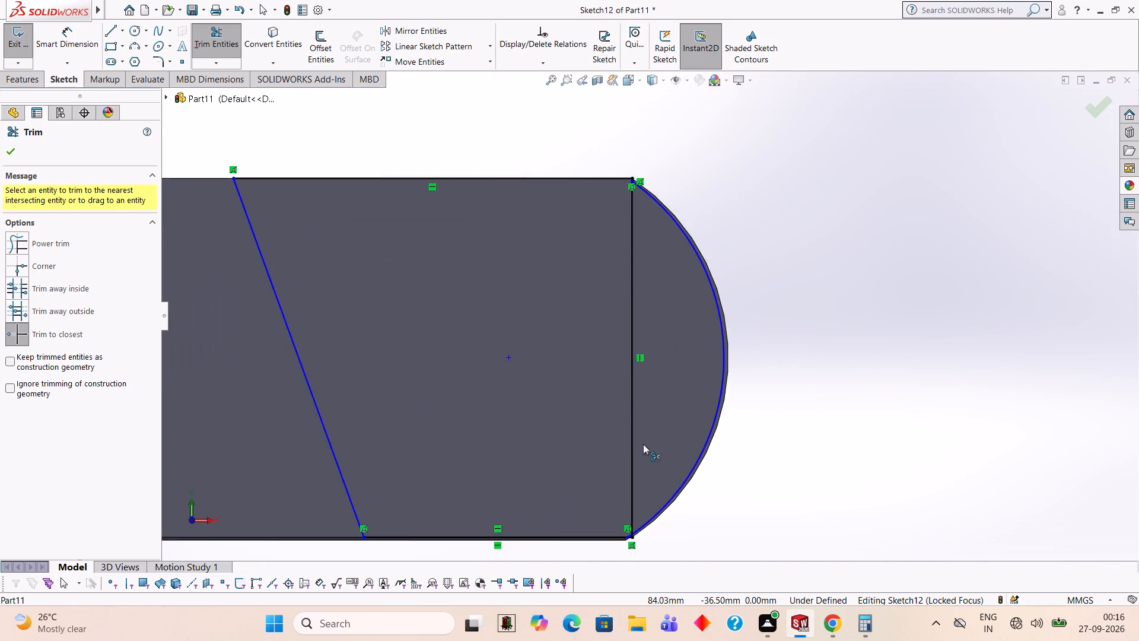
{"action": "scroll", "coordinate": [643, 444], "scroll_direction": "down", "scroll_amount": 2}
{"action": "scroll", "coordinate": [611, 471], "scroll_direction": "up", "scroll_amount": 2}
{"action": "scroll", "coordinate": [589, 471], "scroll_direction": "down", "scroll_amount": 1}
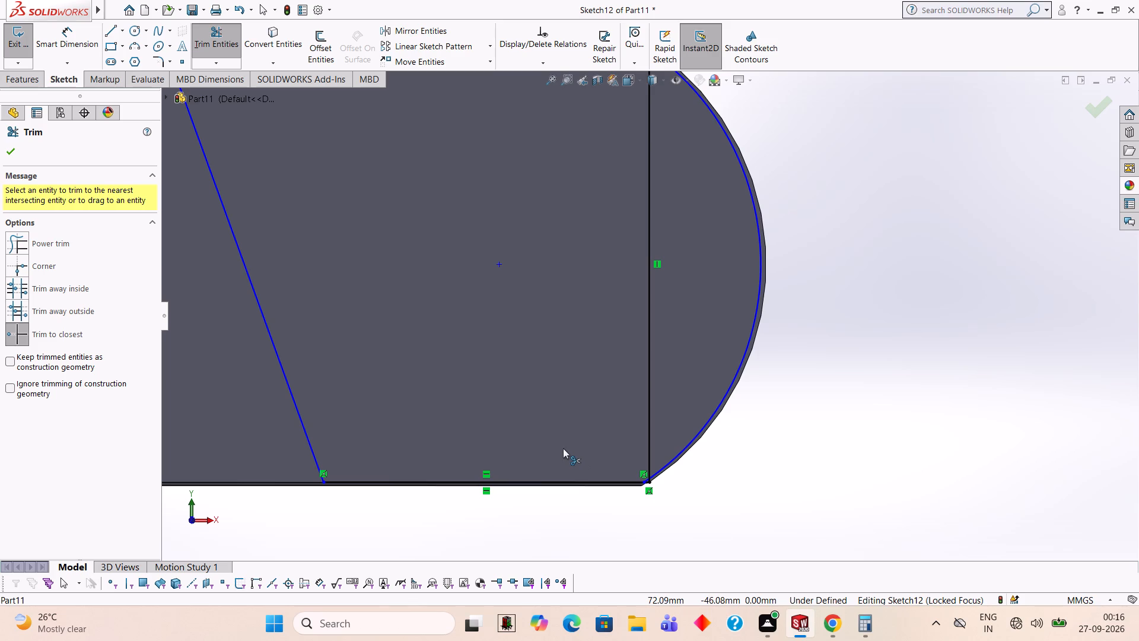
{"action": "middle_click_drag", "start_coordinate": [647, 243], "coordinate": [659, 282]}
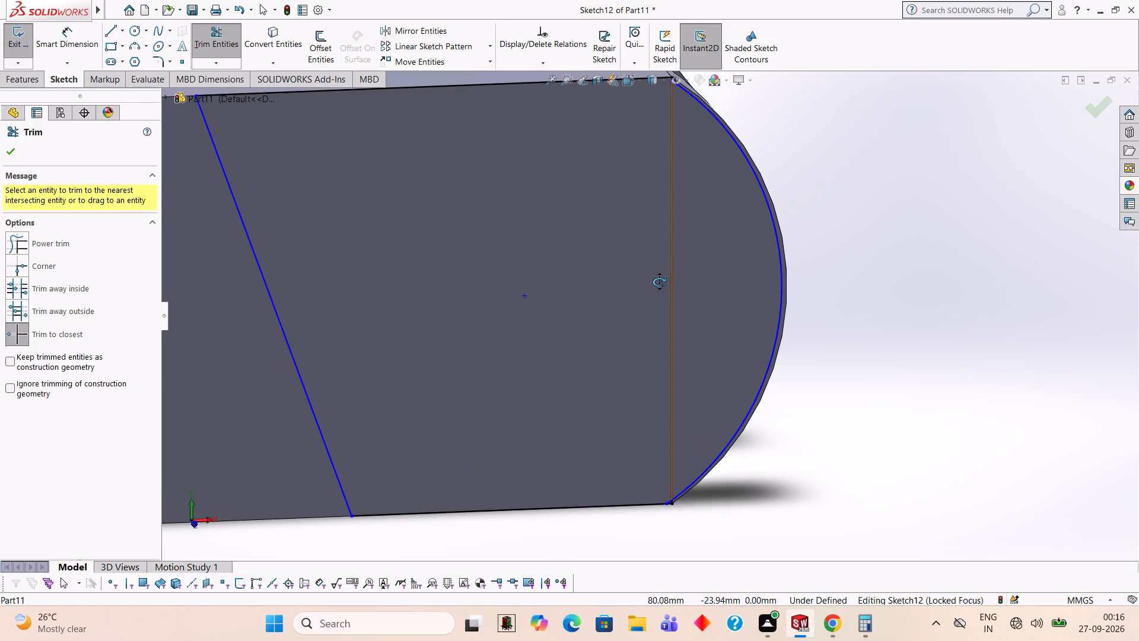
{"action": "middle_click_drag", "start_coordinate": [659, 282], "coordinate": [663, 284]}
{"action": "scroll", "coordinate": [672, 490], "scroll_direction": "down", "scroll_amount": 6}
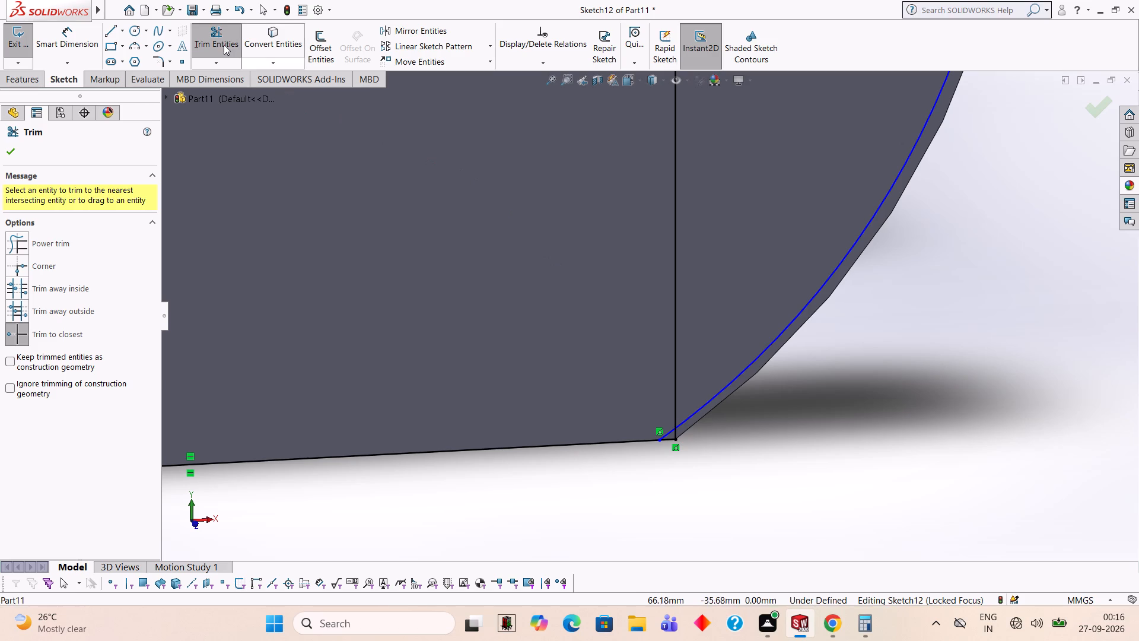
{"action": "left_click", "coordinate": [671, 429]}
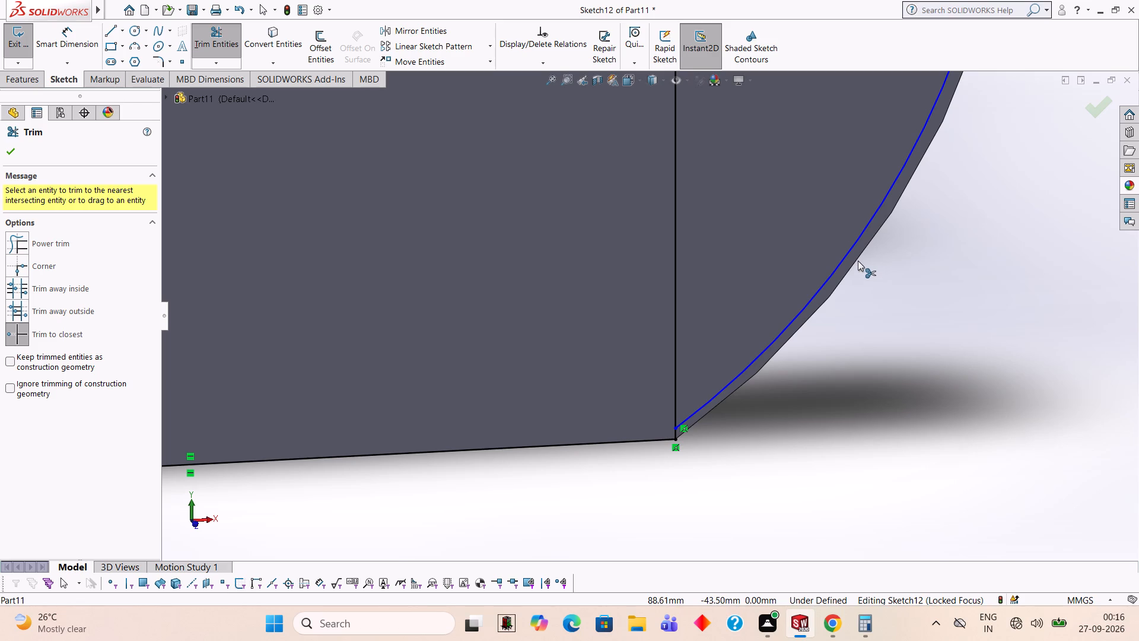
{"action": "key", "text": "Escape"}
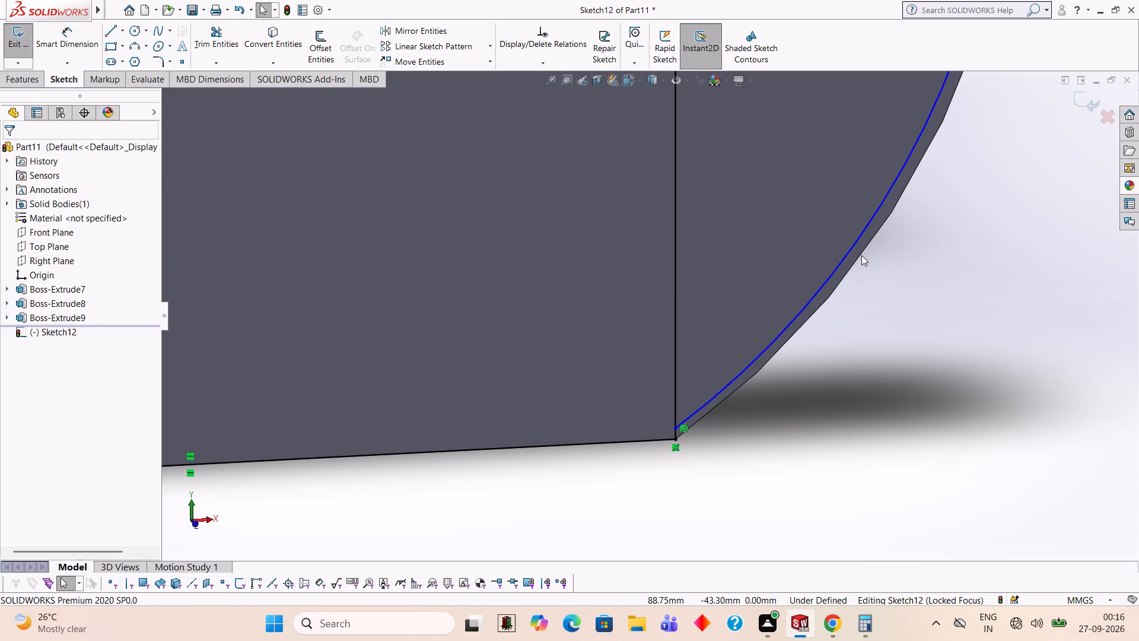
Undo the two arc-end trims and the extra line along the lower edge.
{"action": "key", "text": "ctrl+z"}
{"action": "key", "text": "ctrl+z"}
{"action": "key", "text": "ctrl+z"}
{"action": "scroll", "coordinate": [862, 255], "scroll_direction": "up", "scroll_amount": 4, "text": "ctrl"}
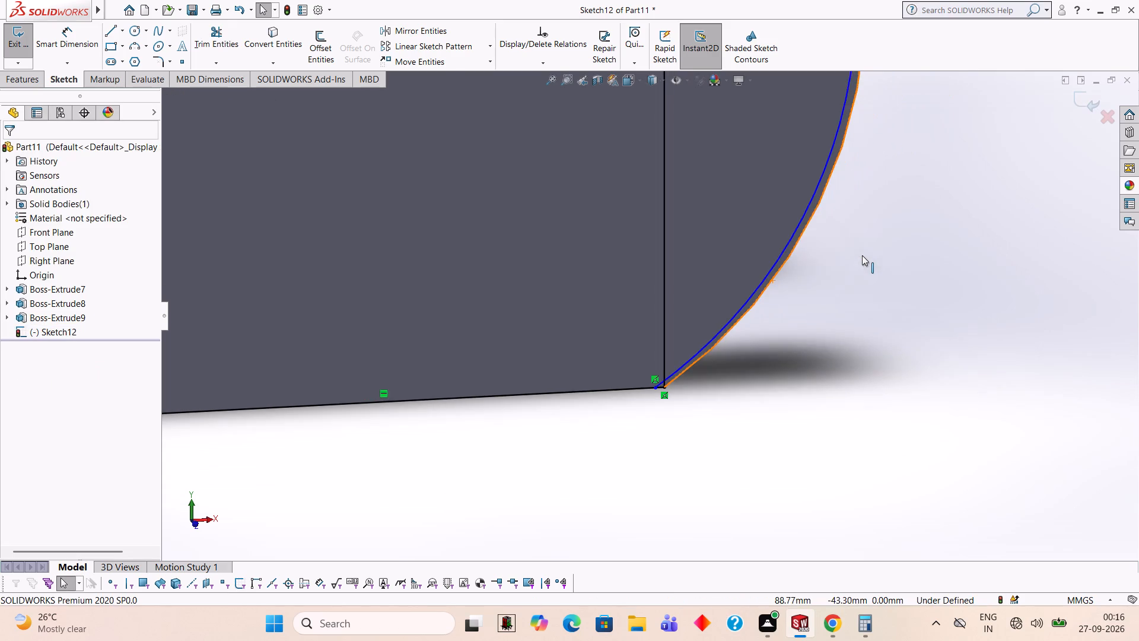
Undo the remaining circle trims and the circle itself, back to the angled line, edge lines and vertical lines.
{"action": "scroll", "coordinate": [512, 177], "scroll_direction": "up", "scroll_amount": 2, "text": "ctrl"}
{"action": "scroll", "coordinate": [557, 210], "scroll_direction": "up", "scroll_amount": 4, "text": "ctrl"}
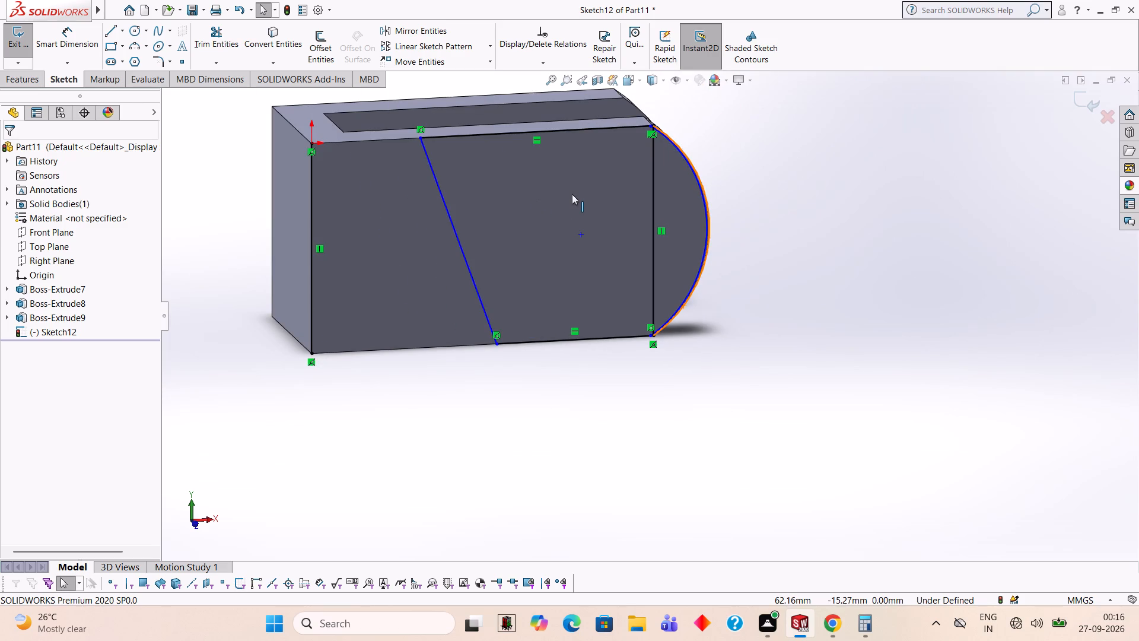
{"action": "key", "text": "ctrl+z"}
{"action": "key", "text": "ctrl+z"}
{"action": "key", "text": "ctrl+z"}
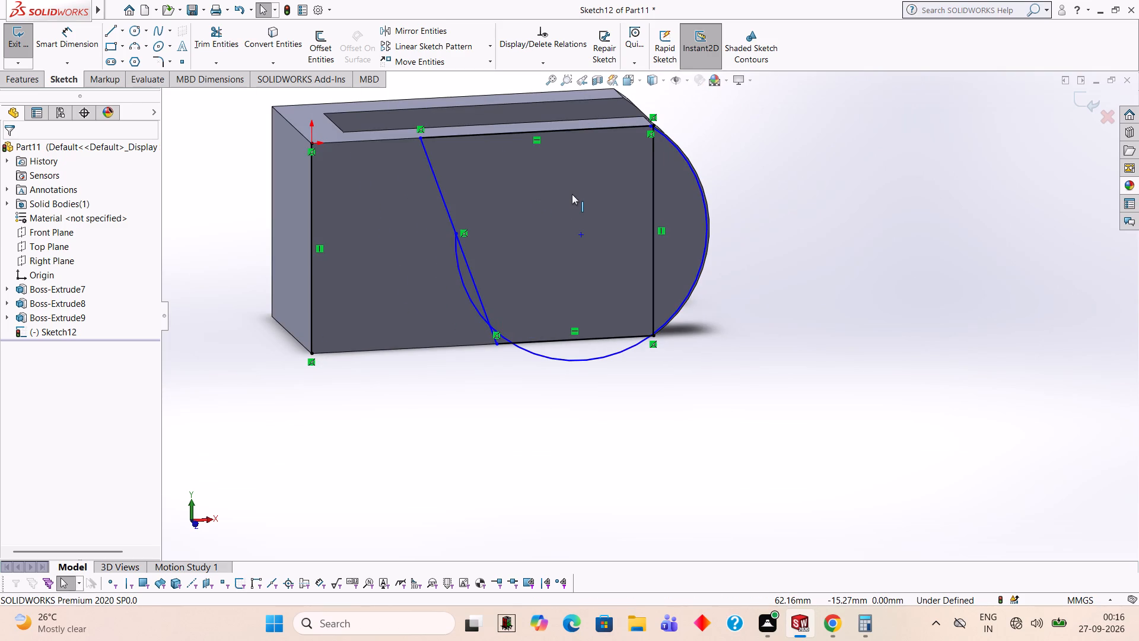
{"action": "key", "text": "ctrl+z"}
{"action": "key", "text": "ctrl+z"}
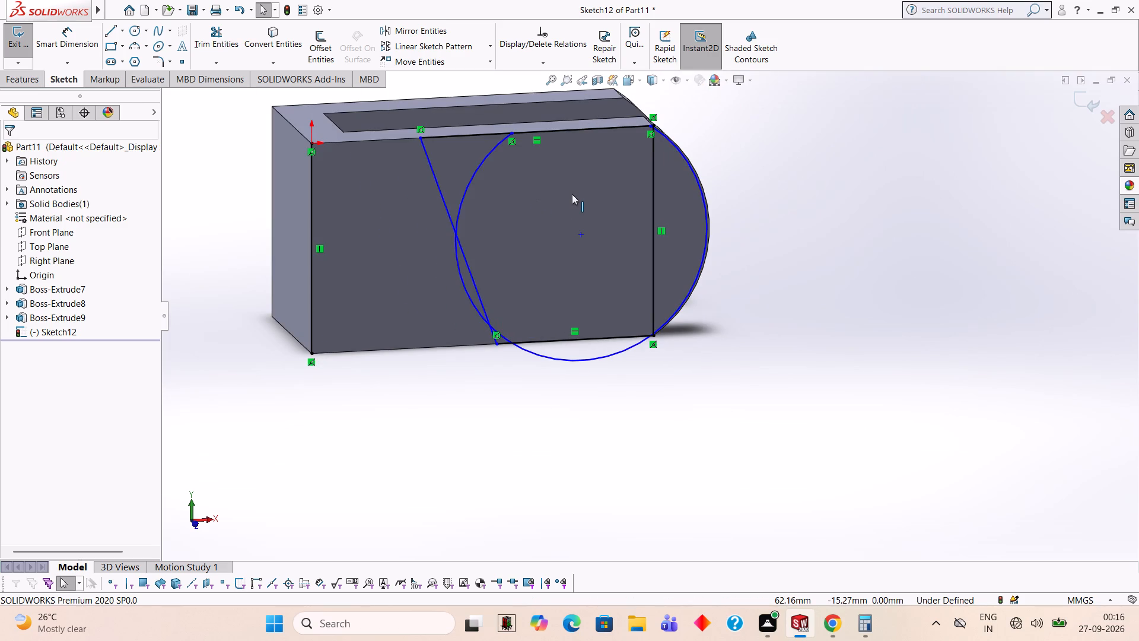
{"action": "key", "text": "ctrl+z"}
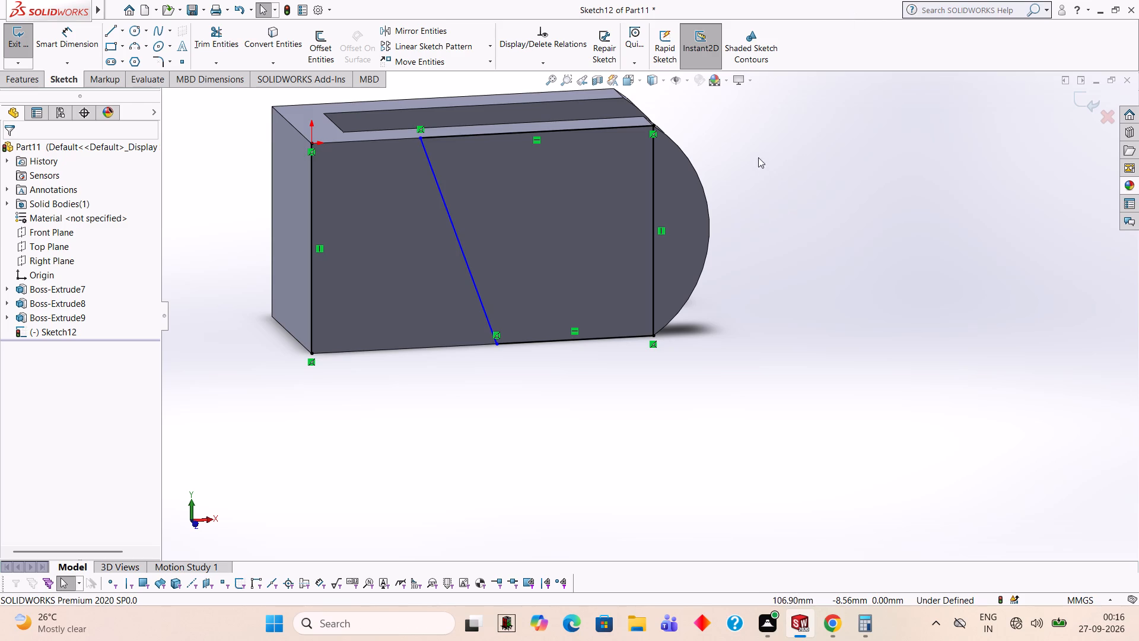
Examine the sketch on the outer face, especially the lower ends of the angled line and the vertical line at the rounding.
{"action": "middle_click_drag", "start_coordinate": [748, 153], "coordinate": [723, 137]}
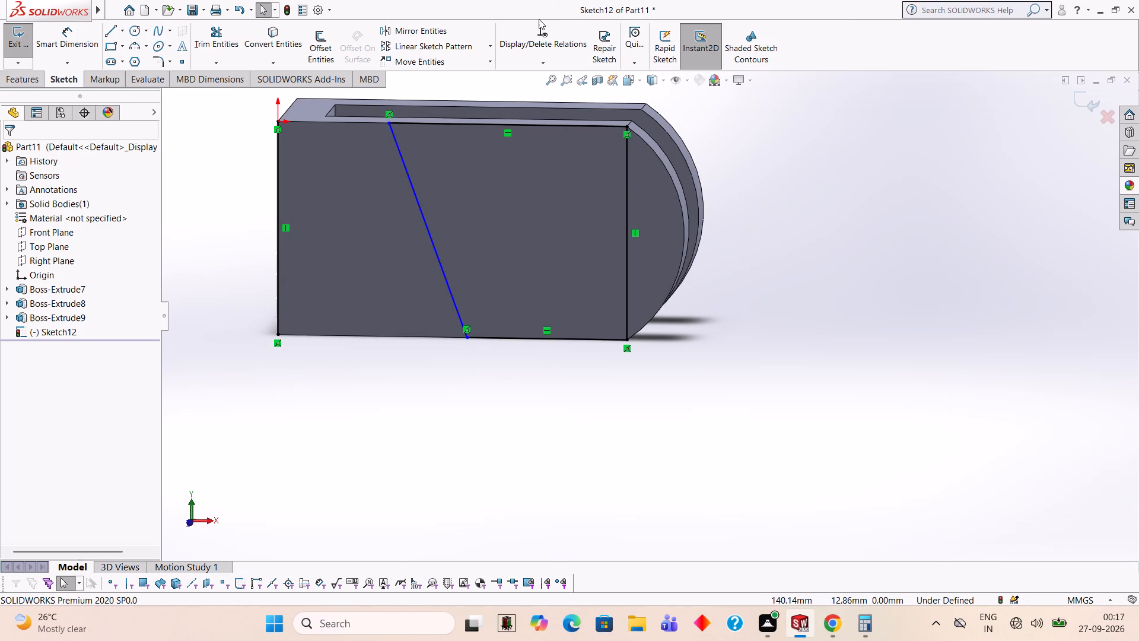
{"action": "middle_click_drag", "start_coordinate": [751, 231], "coordinate": [761, 207]}
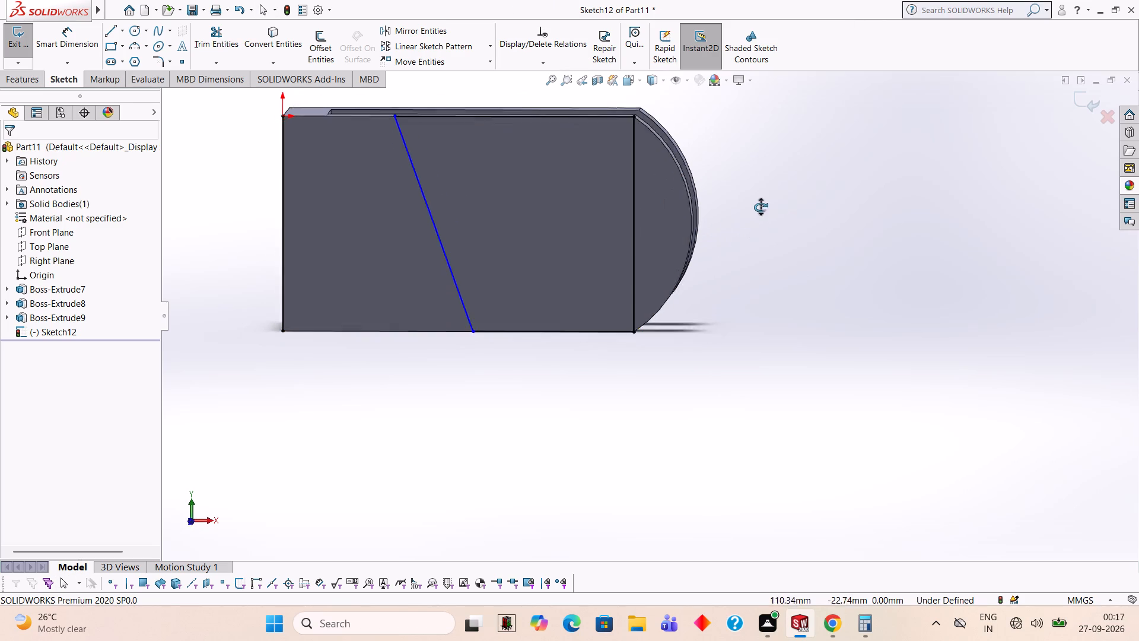
{"action": "middle_click_drag", "start_coordinate": [761, 207], "coordinate": [756, 214]}
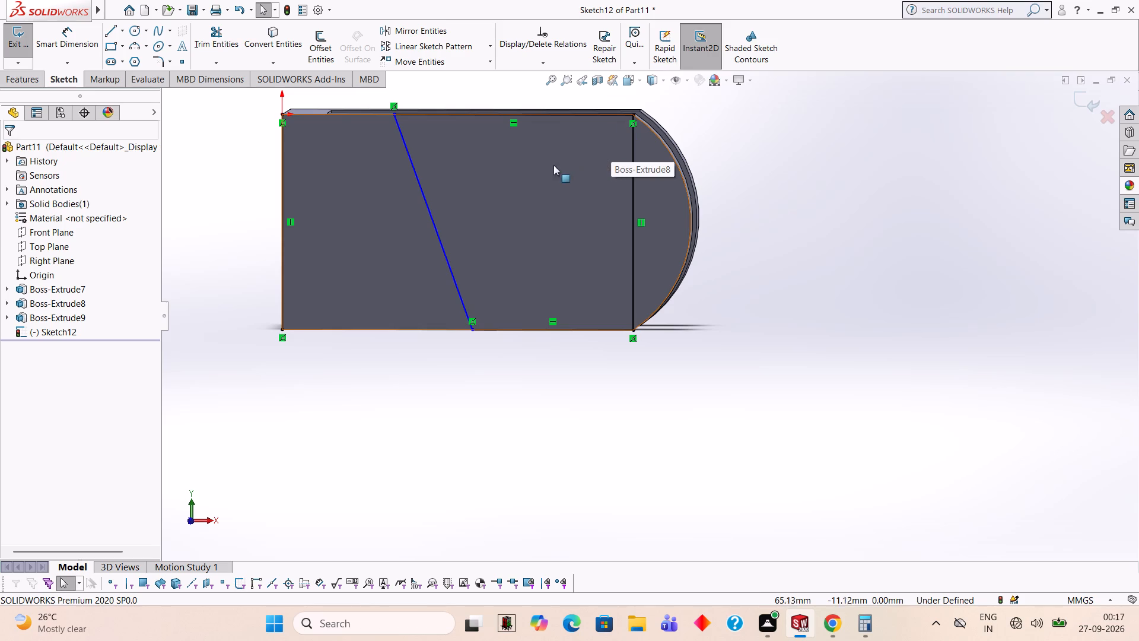
{"action": "scroll", "coordinate": [520, 207], "scroll_direction": "down", "scroll_amount": 3}
{"action": "scroll", "coordinate": [469, 401], "scroll_direction": "down", "scroll_amount": 3}
{"action": "scroll", "coordinate": [497, 461], "scroll_direction": "down", "scroll_amount": 3}
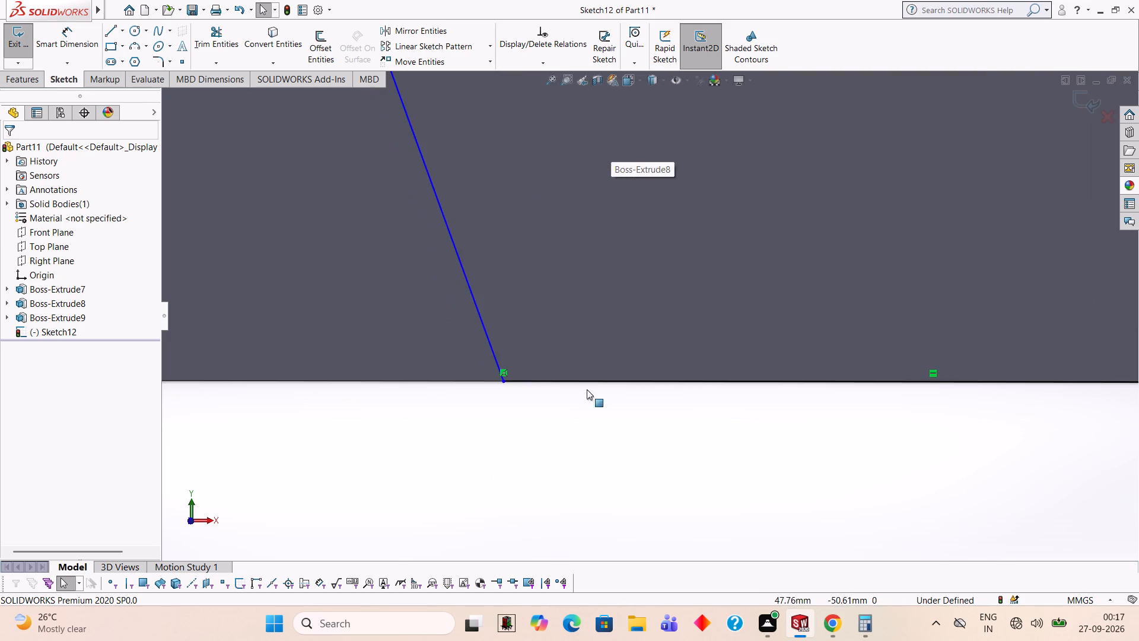
{"action": "scroll", "coordinate": [578, 367], "scroll_direction": "down", "scroll_amount": 7}
{"action": "scroll", "coordinate": [488, 315], "scroll_direction": "up", "scroll_amount": 3}
{"action": "scroll", "coordinate": [844, 297], "scroll_direction": "up", "scroll_amount": 2}
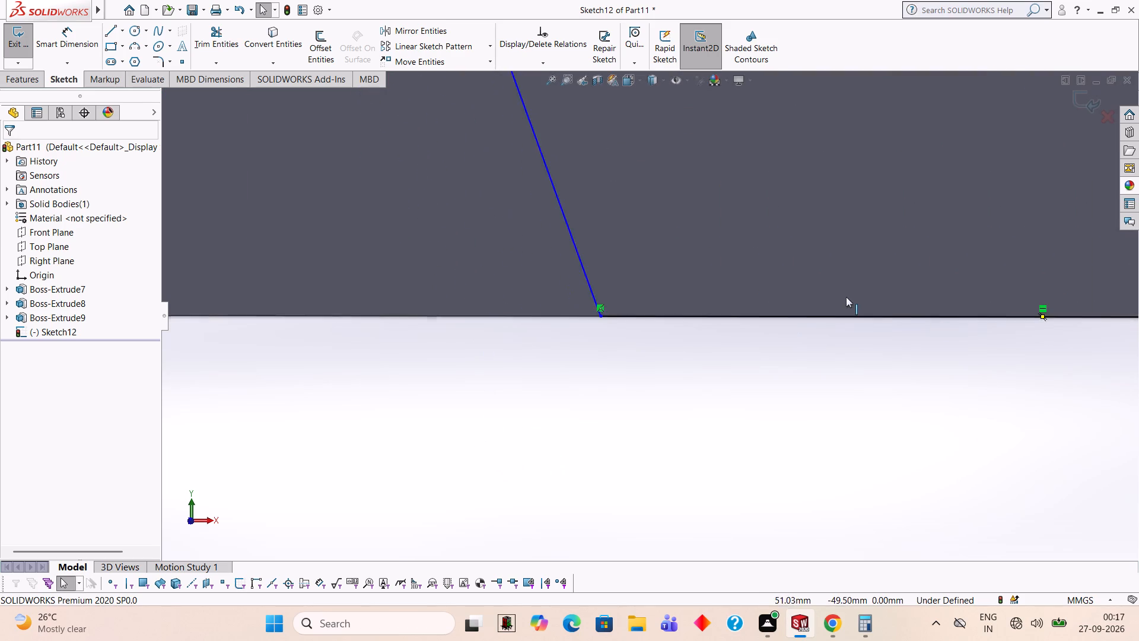
{"action": "scroll", "coordinate": [846, 297], "scroll_direction": "up", "scroll_amount": 6}
{"action": "scroll", "coordinate": [1038, 321], "scroll_direction": "down", "scroll_amount": 12}
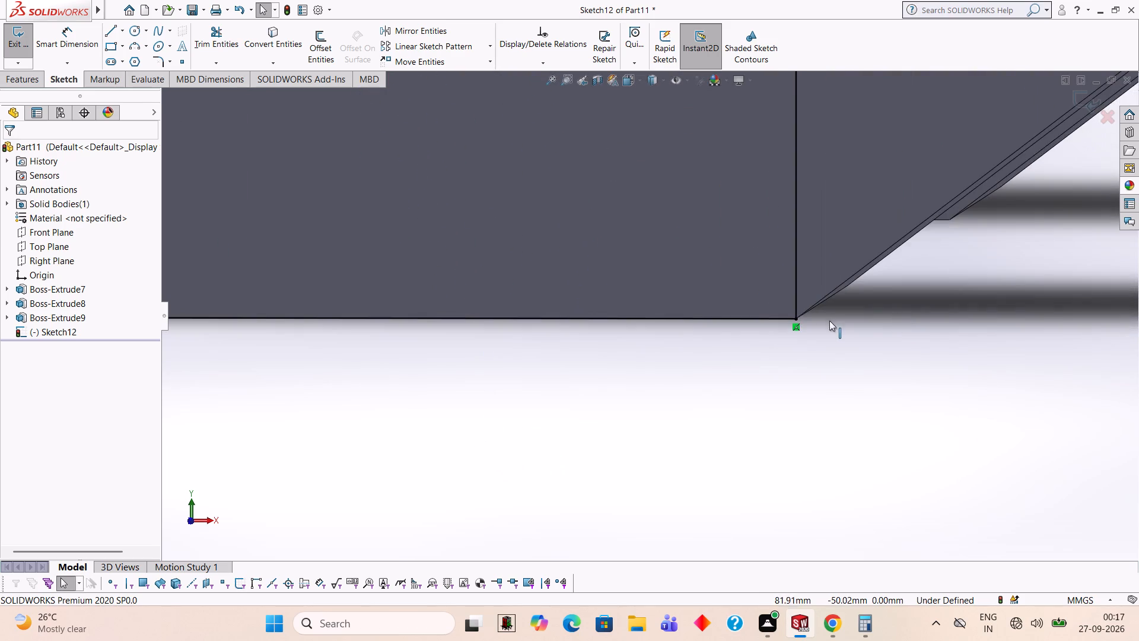
{"action": "scroll", "coordinate": [802, 325], "scroll_direction": "down", "scroll_amount": 4}
{"action": "scroll", "coordinate": [766, 305], "scroll_direction": "up", "scroll_amount": 13}
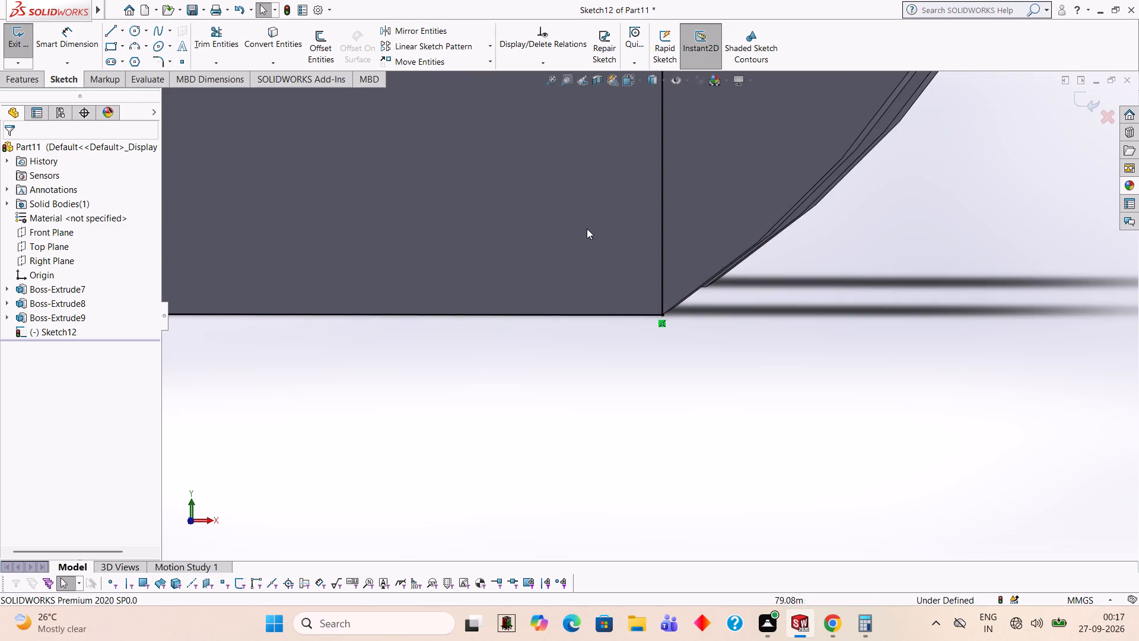
{"action": "scroll", "coordinate": [587, 229], "scroll_direction": "up", "scroll_amount": 10}
{"action": "scroll", "coordinate": [568, 221], "scroll_direction": "down", "scroll_amount": 3}
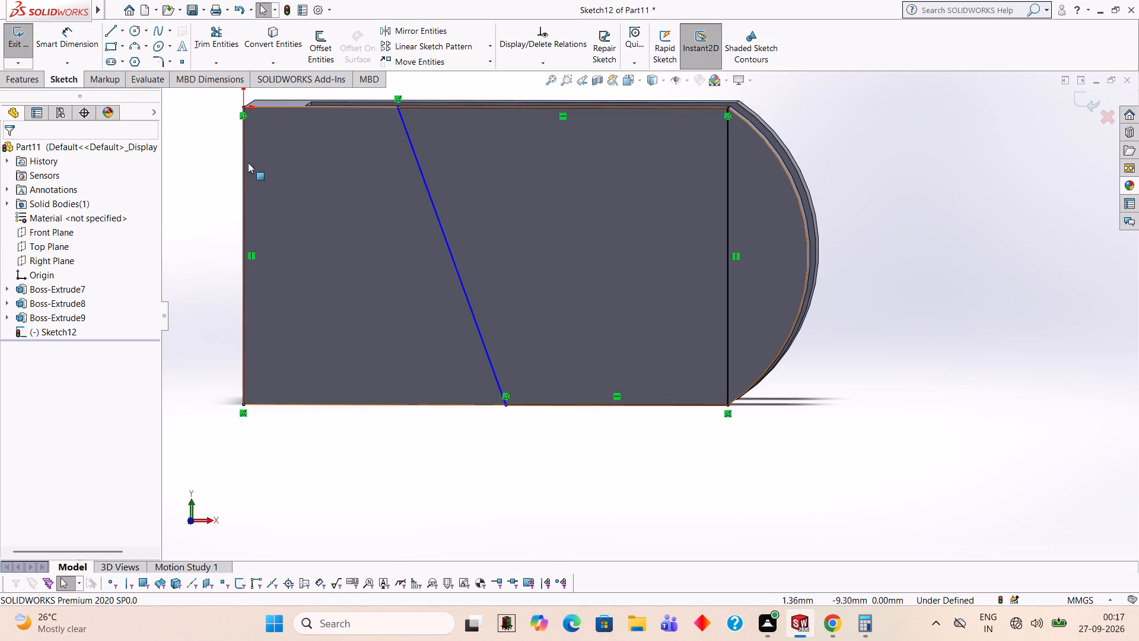
Sketch a 30 mm radius circle on the outer face, centred on the rounded end's centre at X 65, Y -25.
{"action": "left_click", "coordinate": [136, 28]}
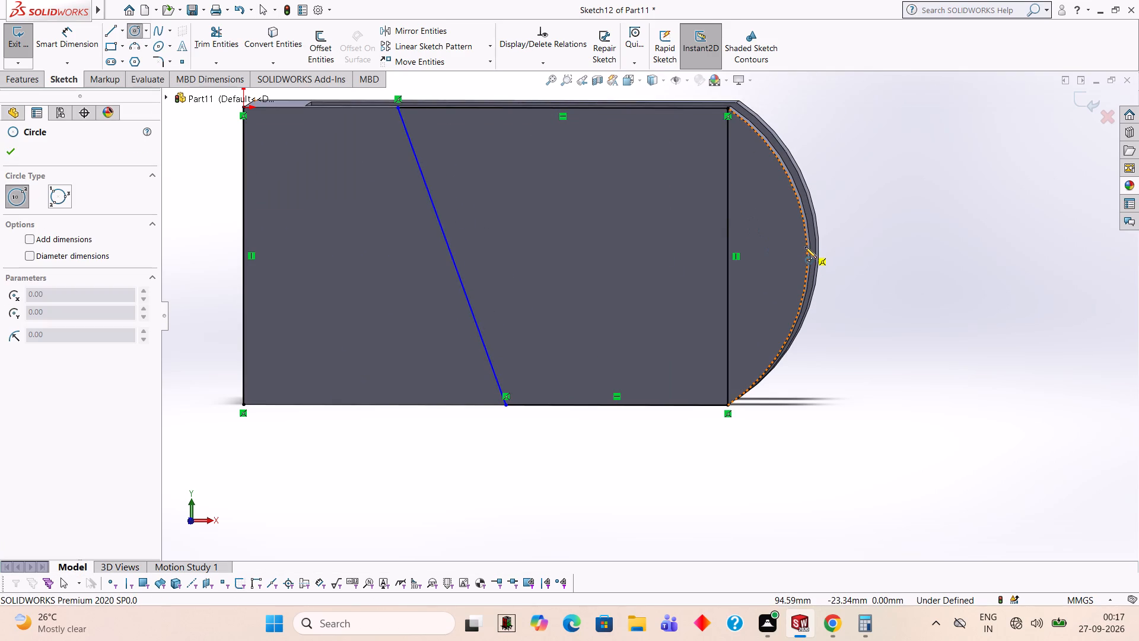
{"action": "left_click", "coordinate": [626, 256]}
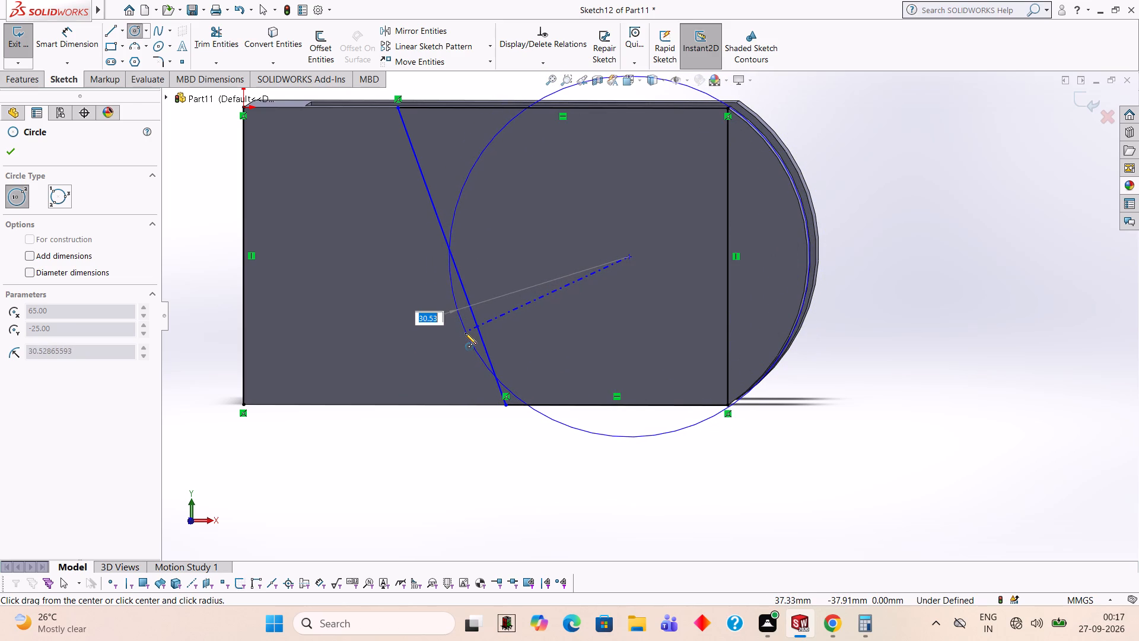
{"action": "type", "text": "30"}
{"action": "key", "text": "Return"}
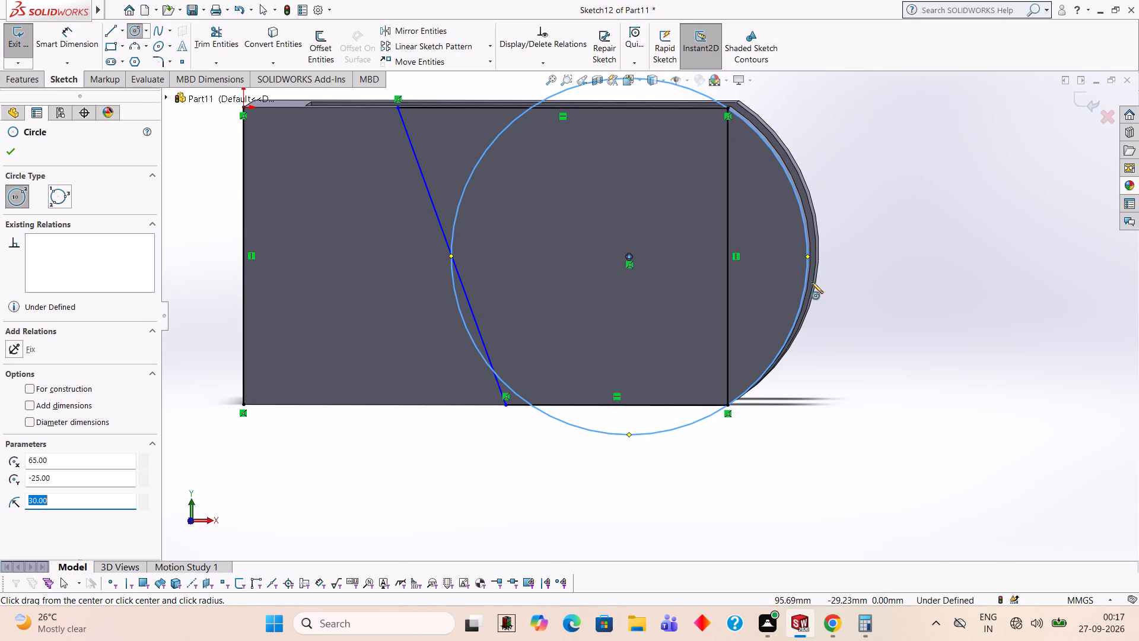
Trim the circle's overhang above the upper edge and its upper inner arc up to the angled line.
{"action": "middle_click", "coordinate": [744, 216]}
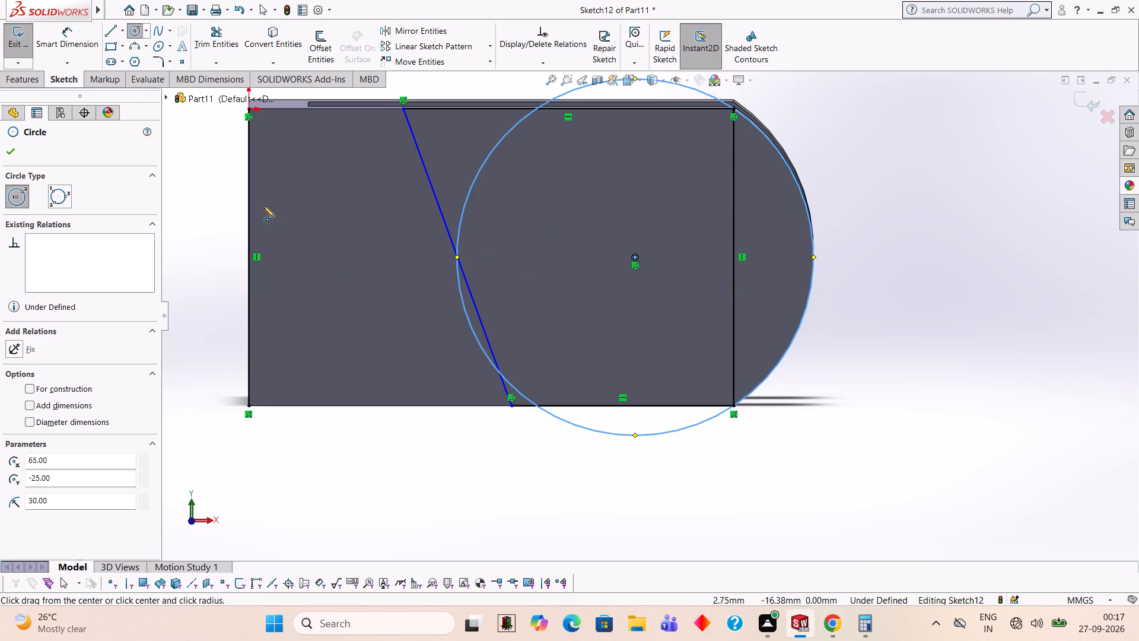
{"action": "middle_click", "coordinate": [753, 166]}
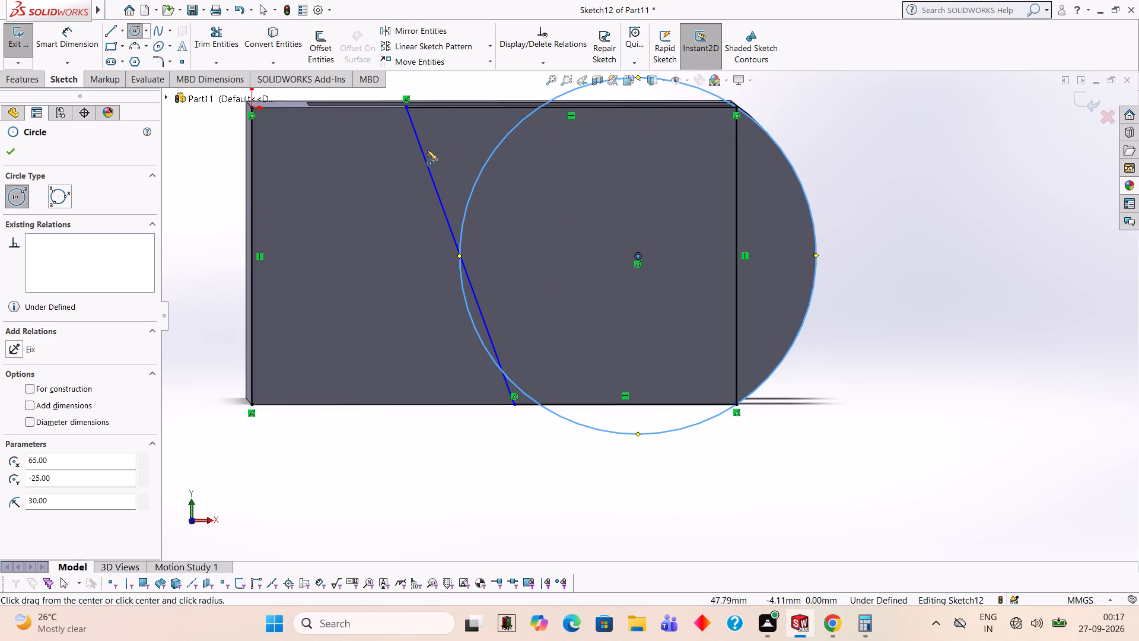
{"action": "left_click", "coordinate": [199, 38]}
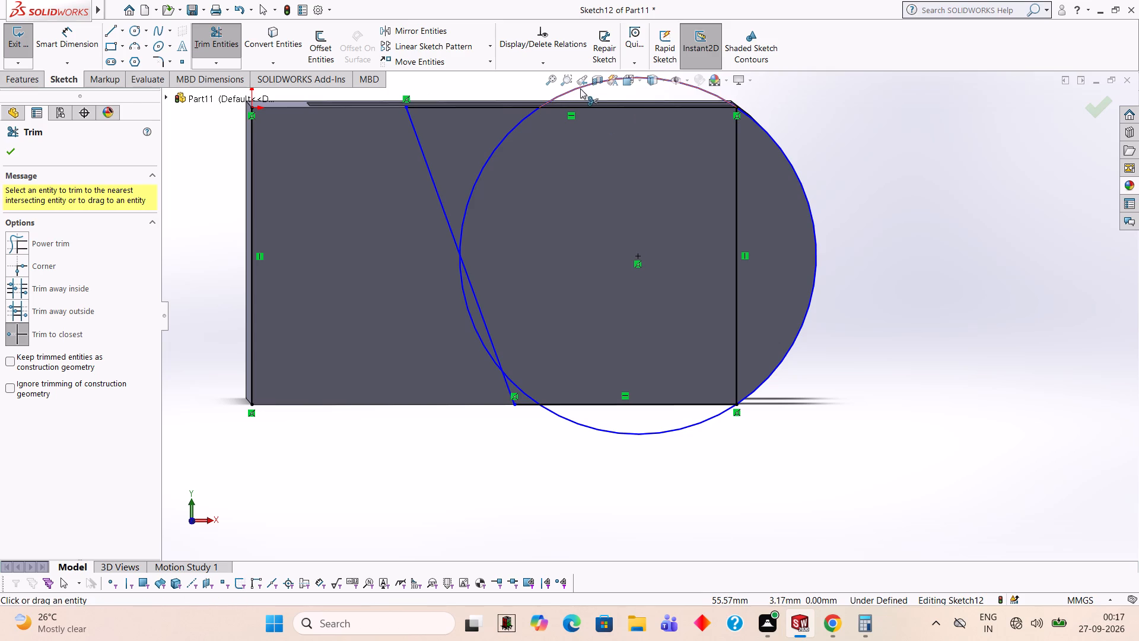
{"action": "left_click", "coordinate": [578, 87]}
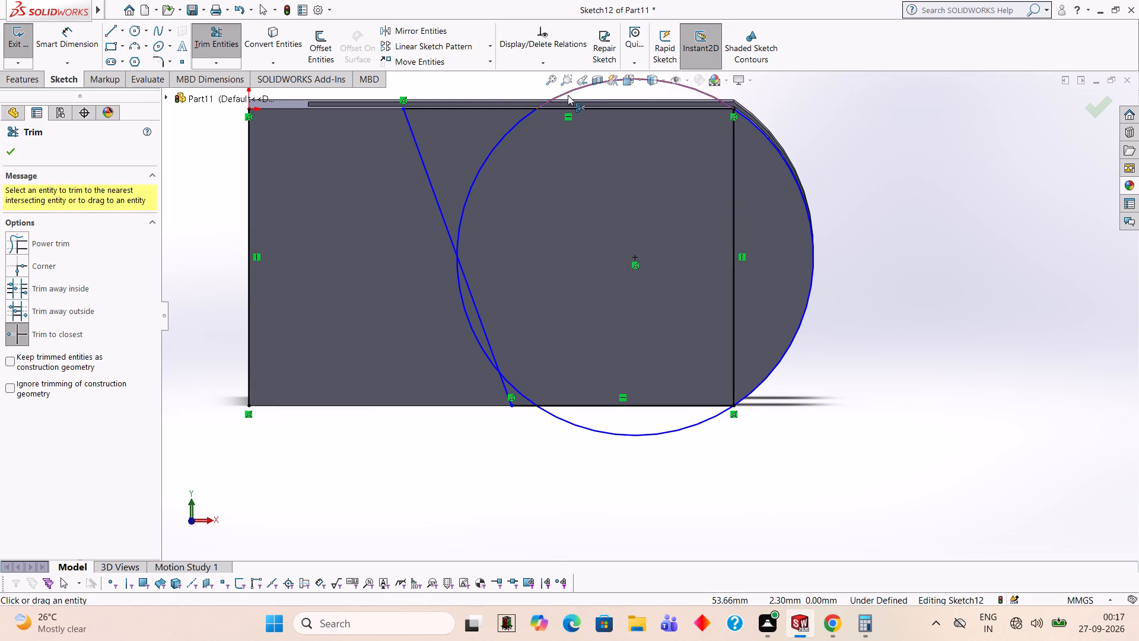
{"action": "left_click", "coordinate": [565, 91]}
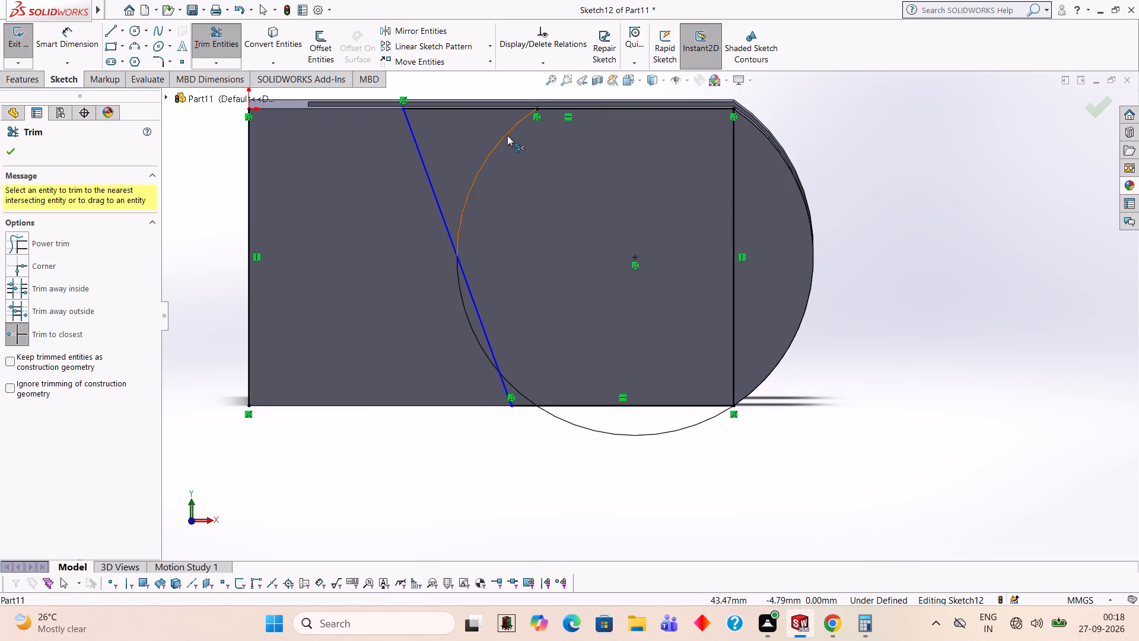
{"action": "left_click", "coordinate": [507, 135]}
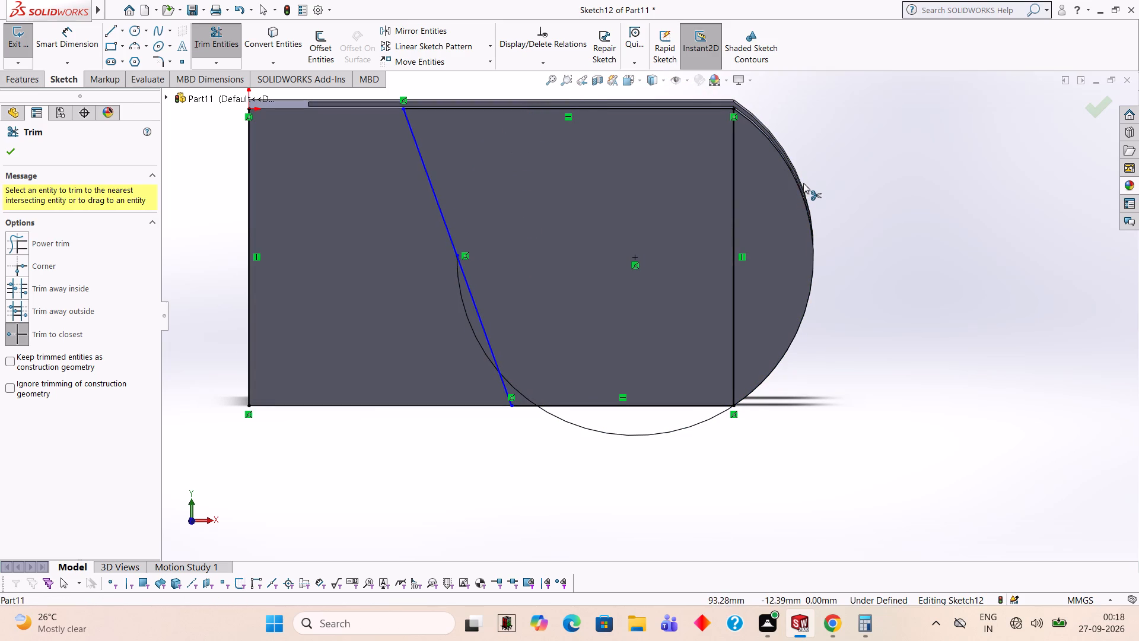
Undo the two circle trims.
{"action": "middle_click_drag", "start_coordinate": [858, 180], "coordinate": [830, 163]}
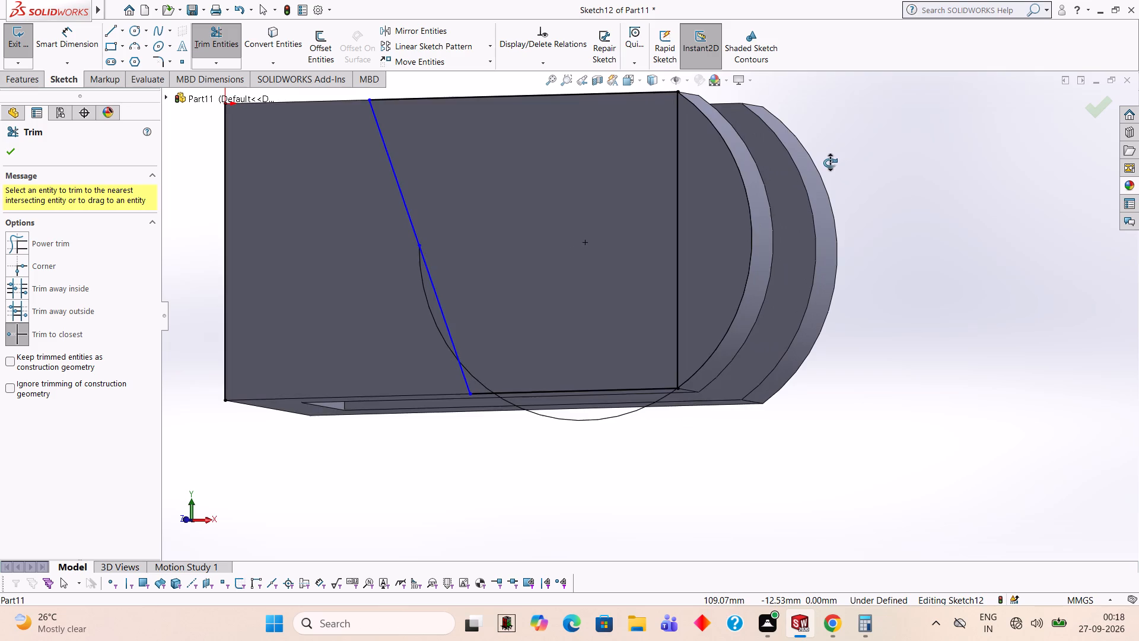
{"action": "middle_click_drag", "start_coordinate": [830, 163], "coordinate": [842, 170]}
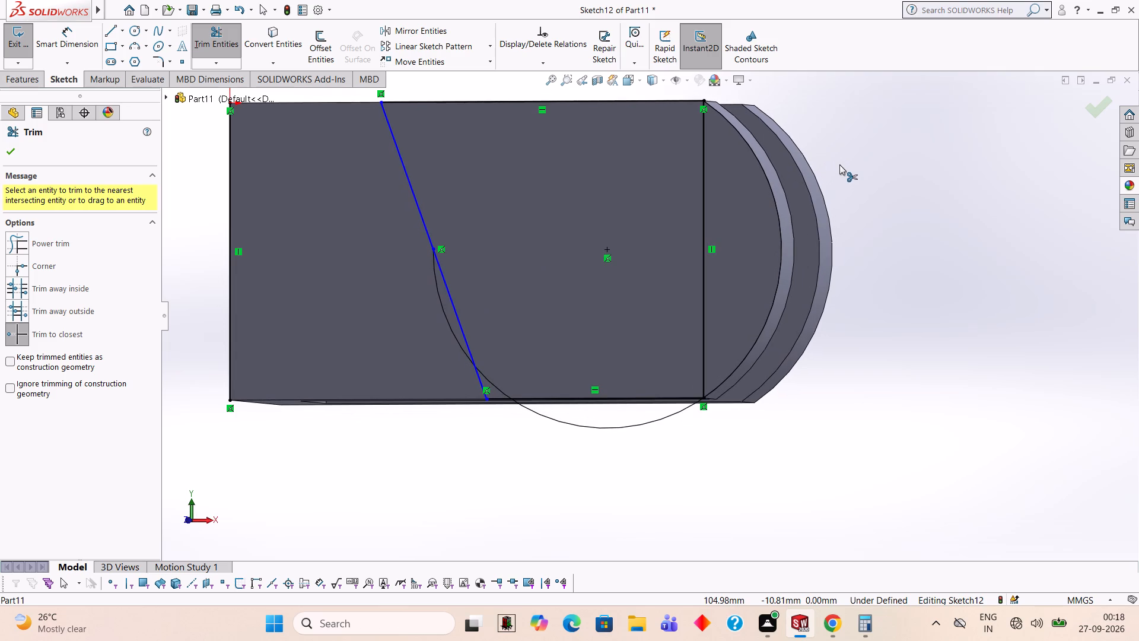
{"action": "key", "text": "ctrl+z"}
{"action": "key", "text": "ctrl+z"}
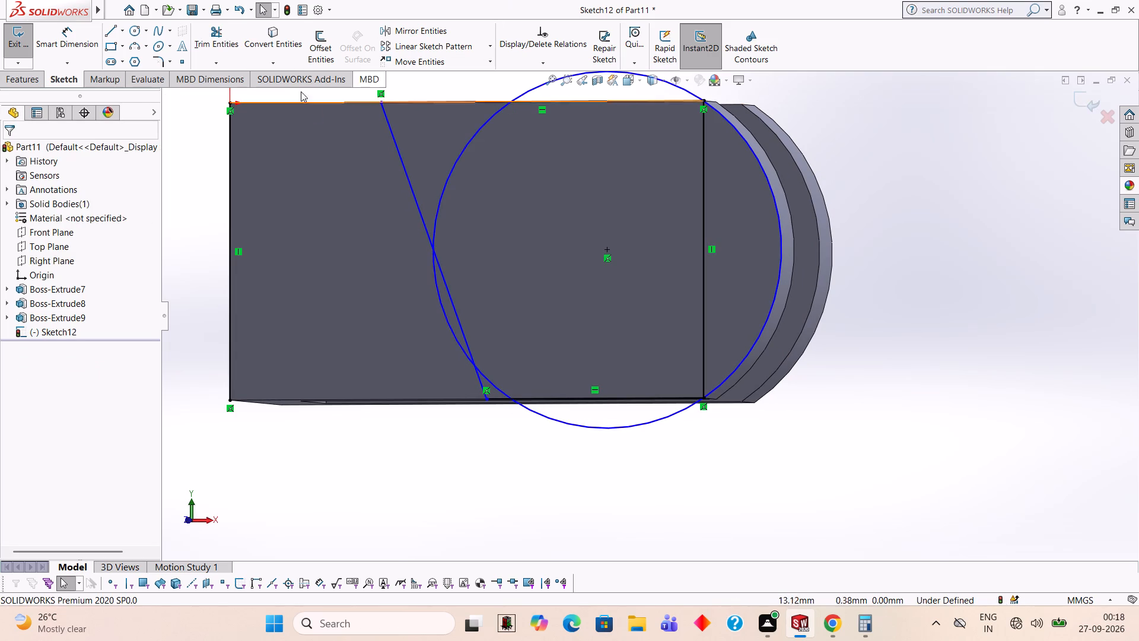
Trim the circle's overhangs beyond the plate's upper and lower edges.
{"action": "left_click", "coordinate": [211, 37]}
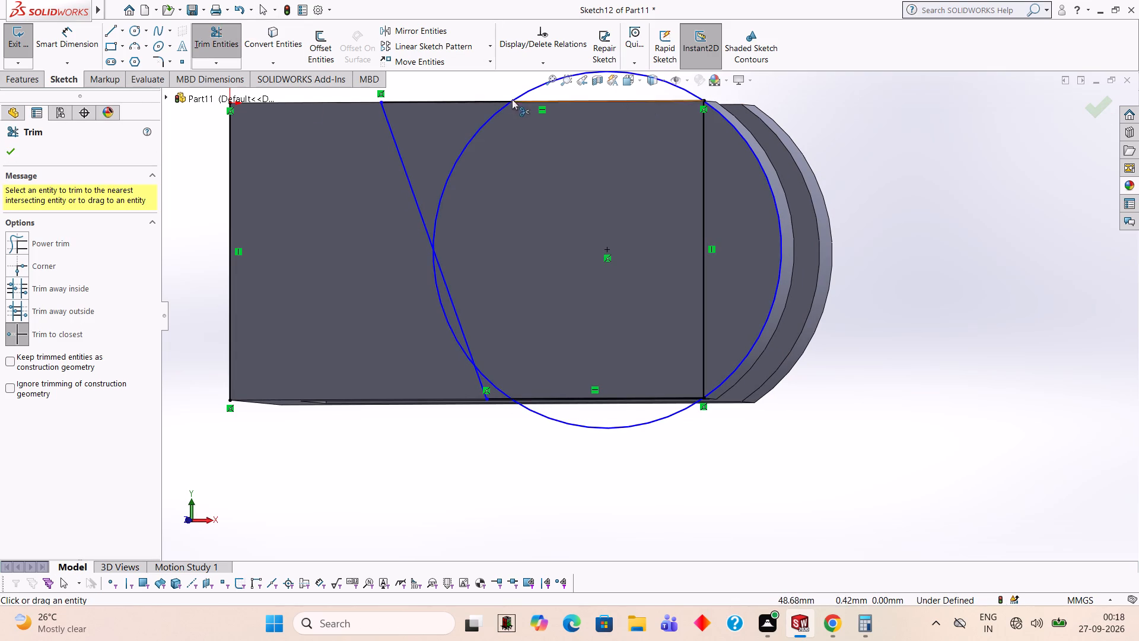
{"action": "left_click", "coordinate": [537, 89]}
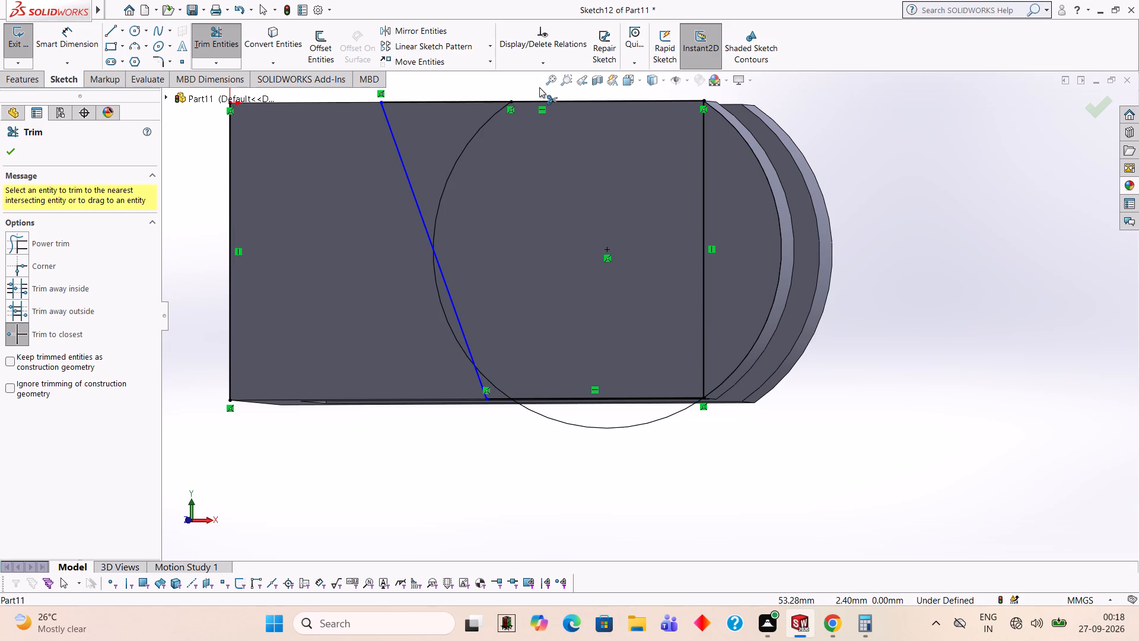
{"action": "scroll", "coordinate": [605, 150], "scroll_direction": "up", "scroll_amount": 2}
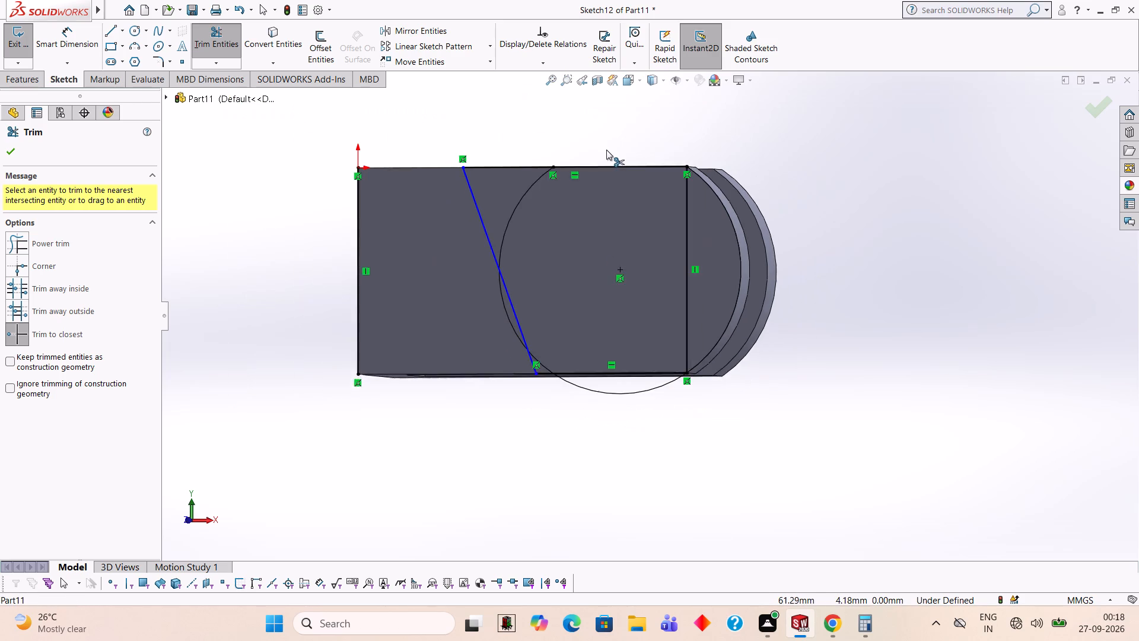
{"action": "scroll", "coordinate": [606, 150], "scroll_direction": "down", "scroll_amount": 2}
{"action": "left_click", "coordinate": [625, 522]}
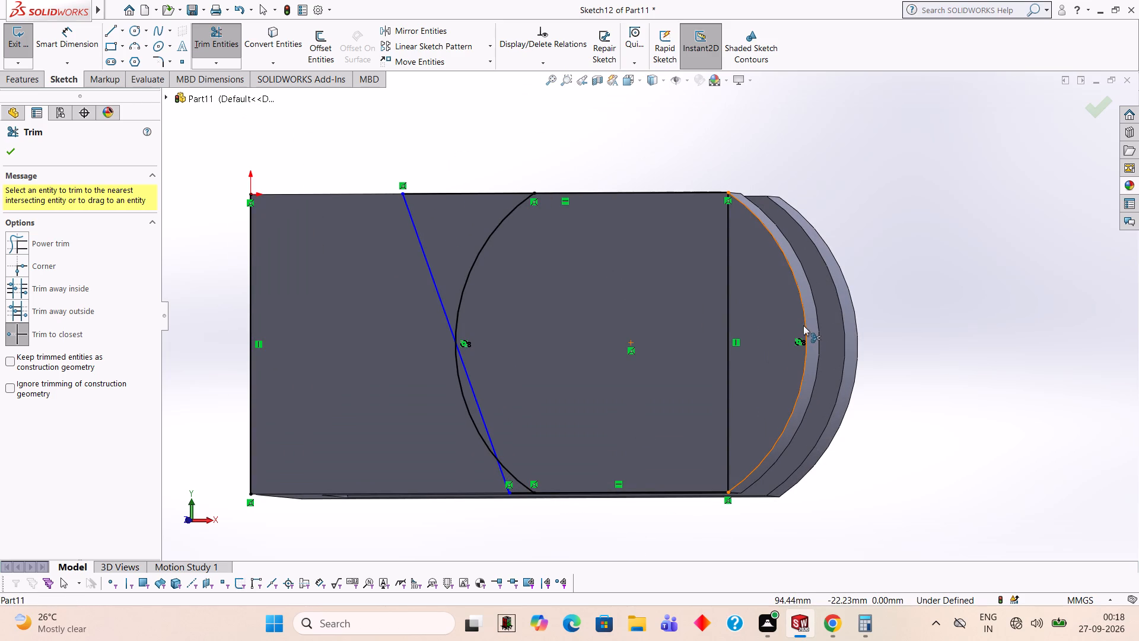
Trim away all pieces of the circle's inner arc and the vertical line at the start of the rounding.
{"action": "middle_click_drag", "start_coordinate": [963, 247], "coordinate": [947, 223]}
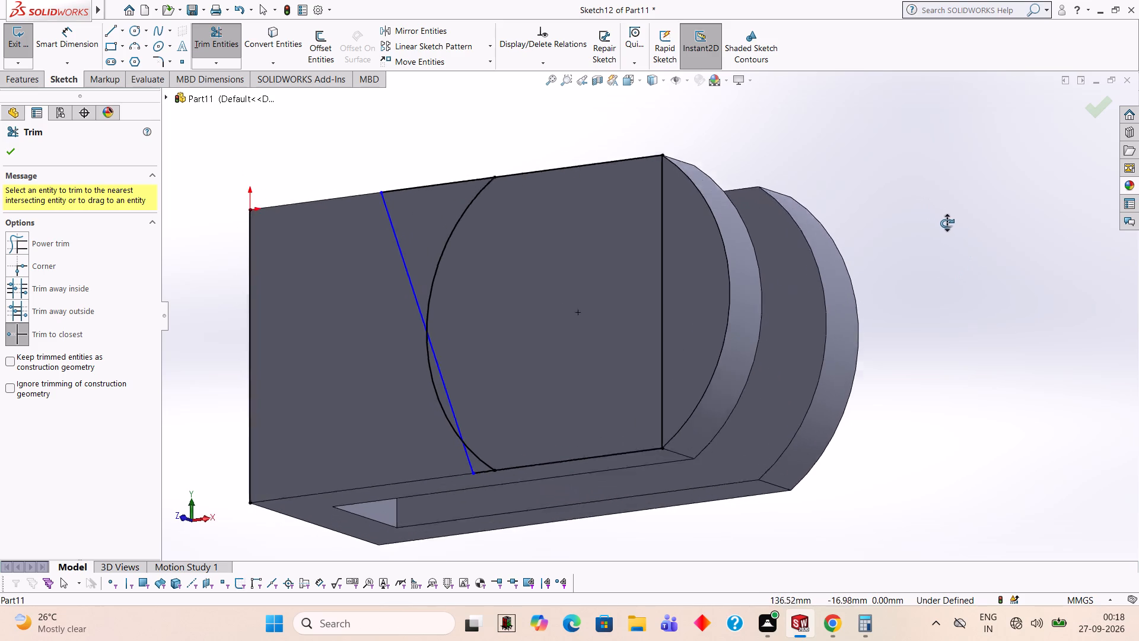
{"action": "middle_click_drag", "start_coordinate": [947, 223], "coordinate": [970, 239]}
{"action": "left_click", "coordinate": [513, 210]}
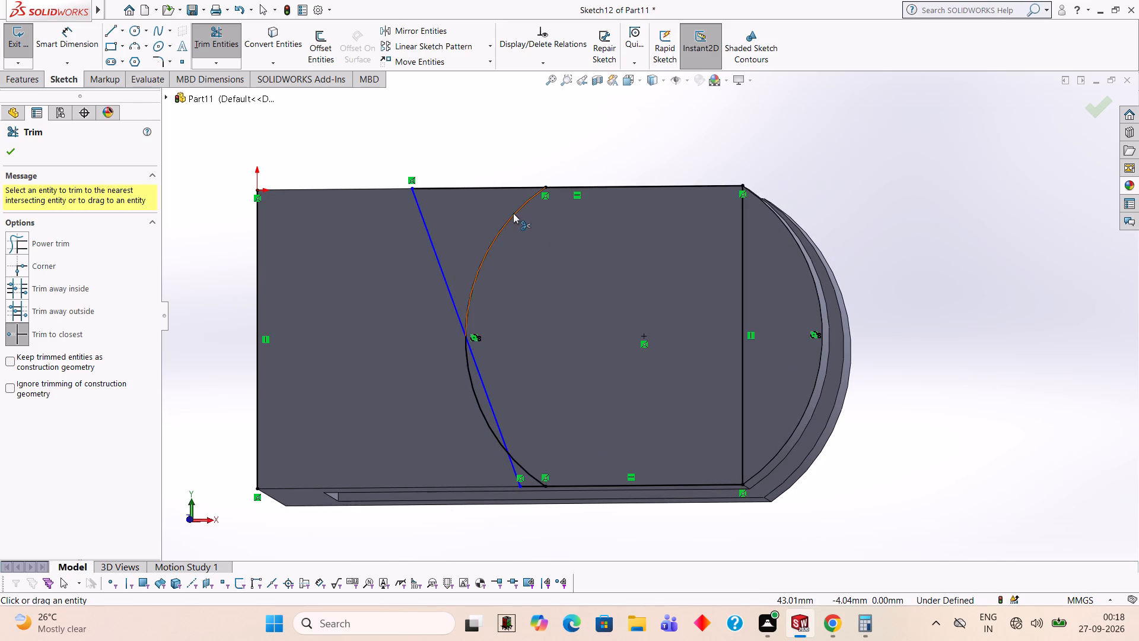
{"action": "left_click", "coordinate": [513, 213]}
{"action": "left_click", "coordinate": [473, 392]}
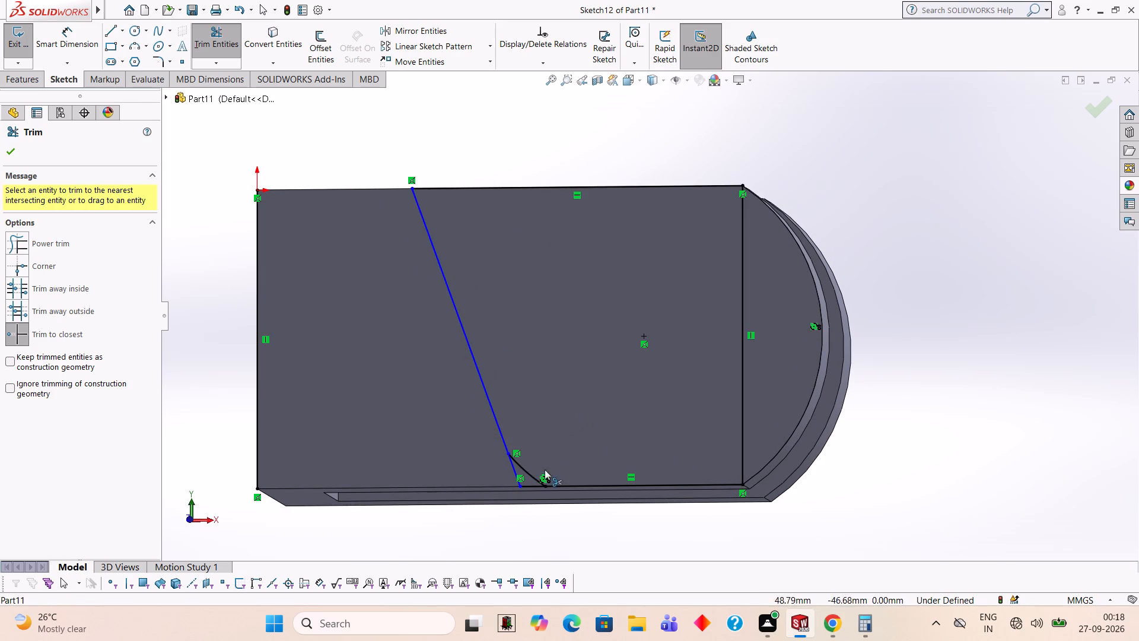
{"action": "left_click", "coordinate": [530, 473]}
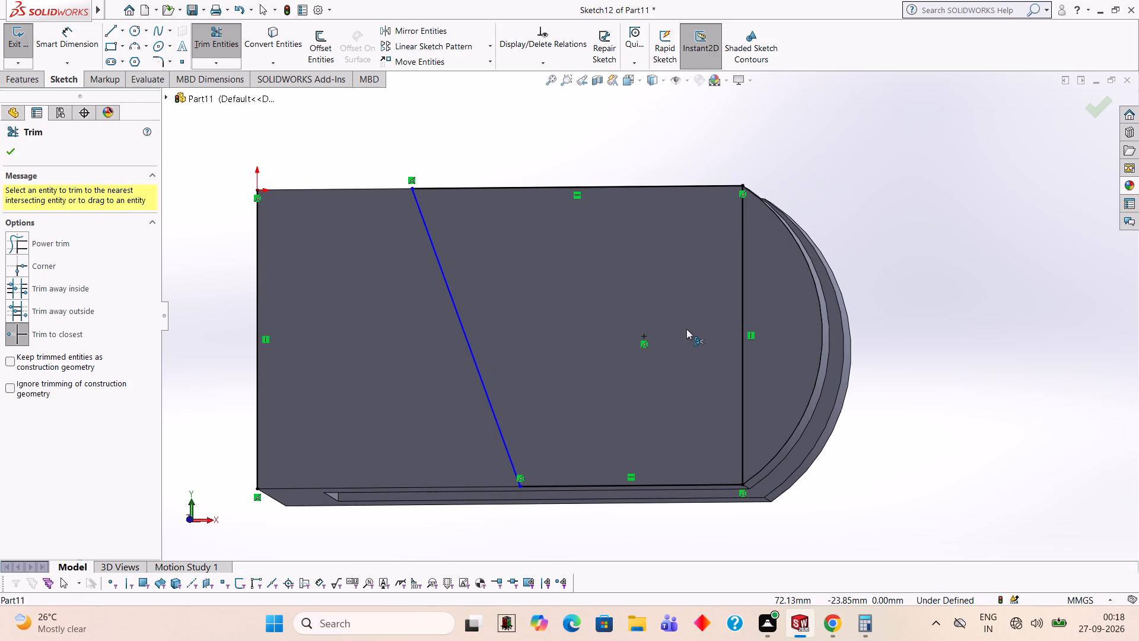
{"action": "left_click", "coordinate": [743, 299]}
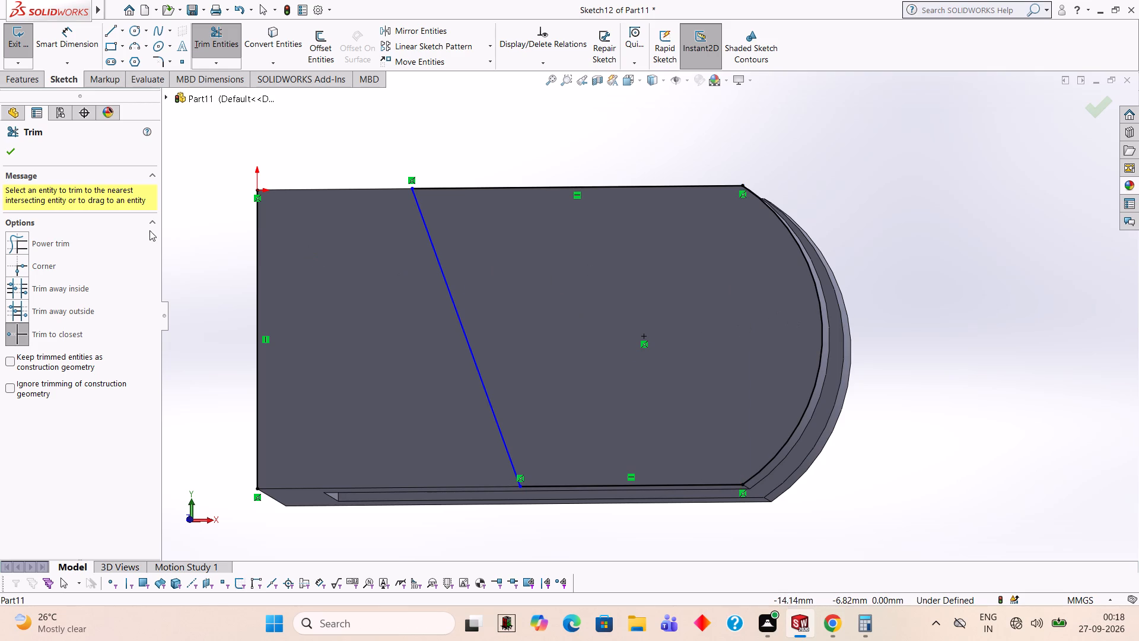
Cut-extrude the closed region between the angled line and the rounded end to a blind depth of 4 mm.
{"action": "left_click", "coordinate": [9, 81]}
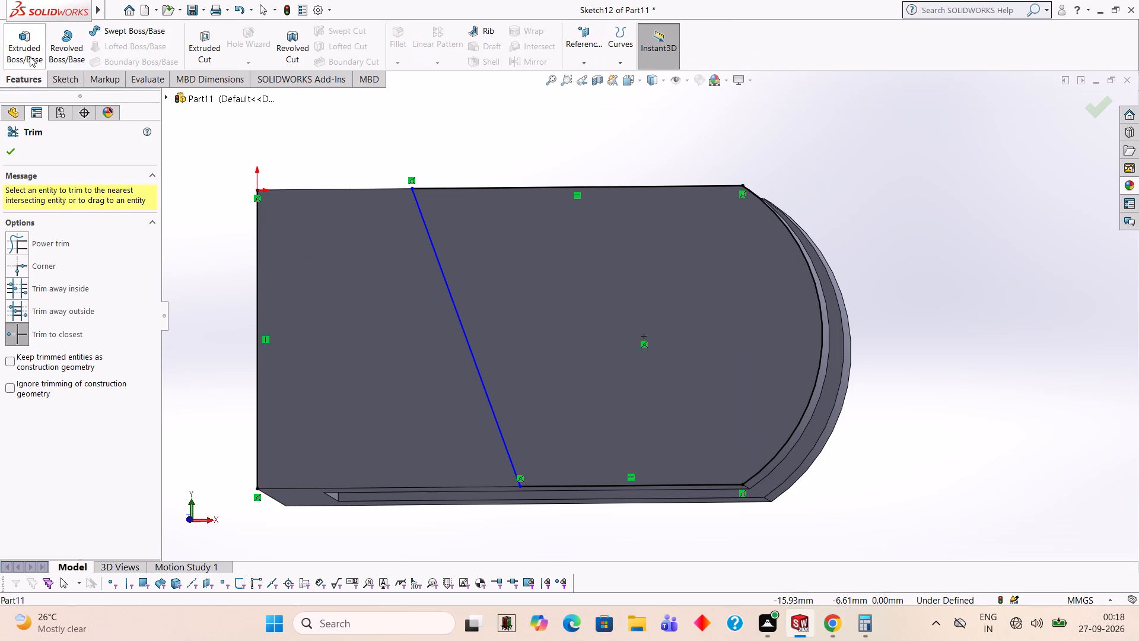
{"action": "left_click", "coordinate": [187, 47]}
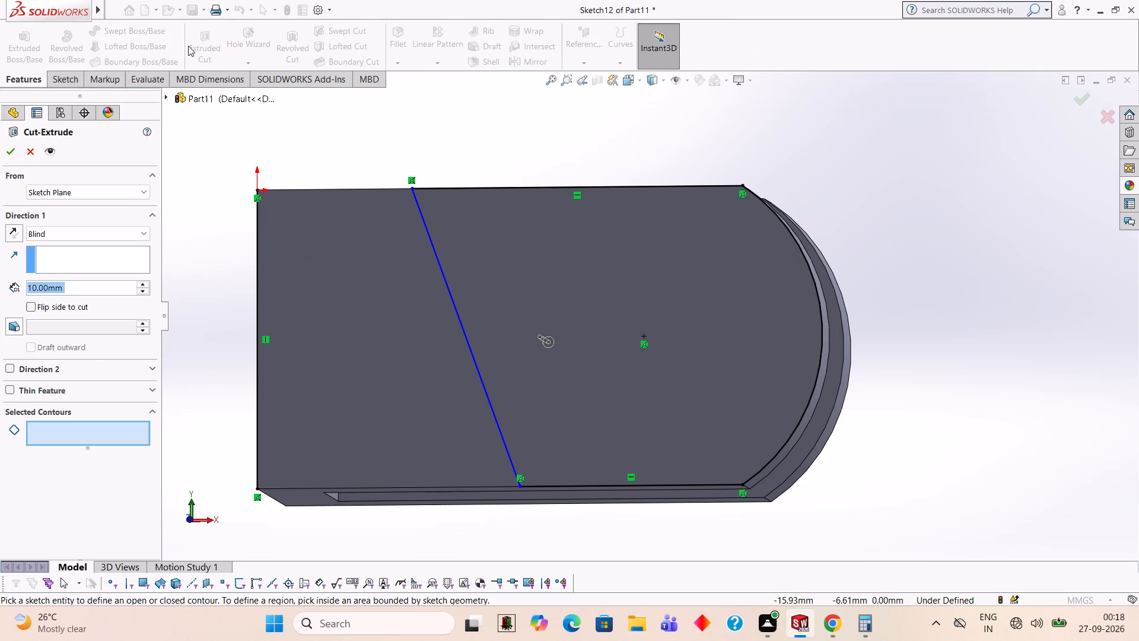
{"action": "left_click", "coordinate": [523, 242]}
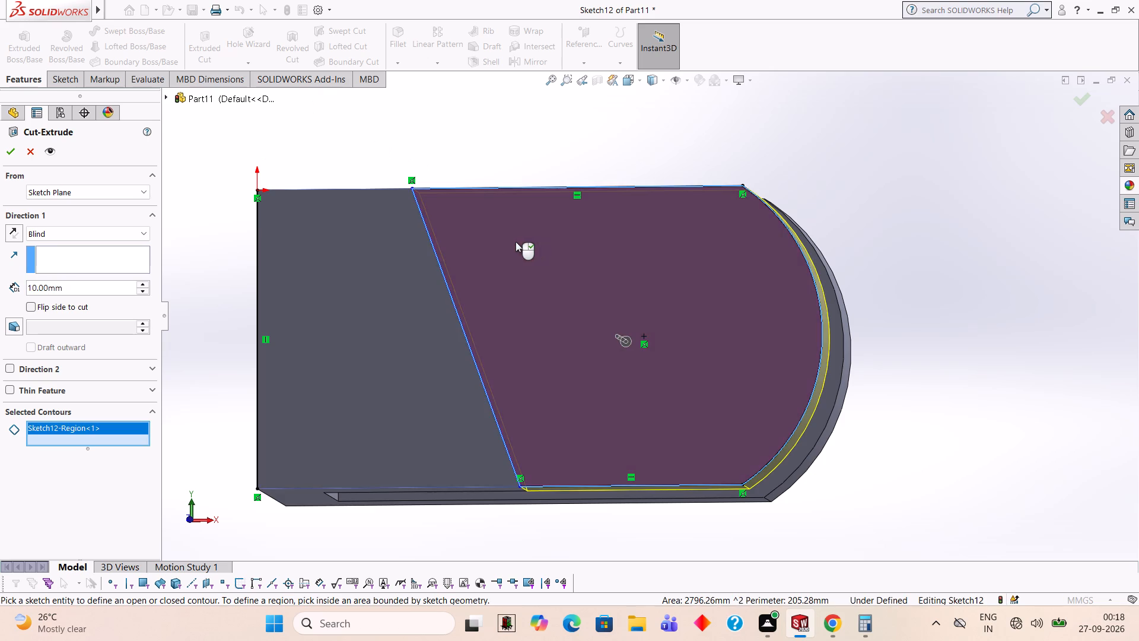
{"action": "left_click", "coordinate": [112, 291]}
{"action": "key", "text": "BackSpace"}
{"action": "key", "text": "BackSpace"}
{"action": "key", "text": "BackSpace"}
{"action": "key", "text": "BackSpace"}
{"action": "key", "text": "BackSpace"}
{"action": "key", "text": "BackSpace"}
{"action": "key", "text": "BackSpace"}
{"action": "key", "text": "4"}
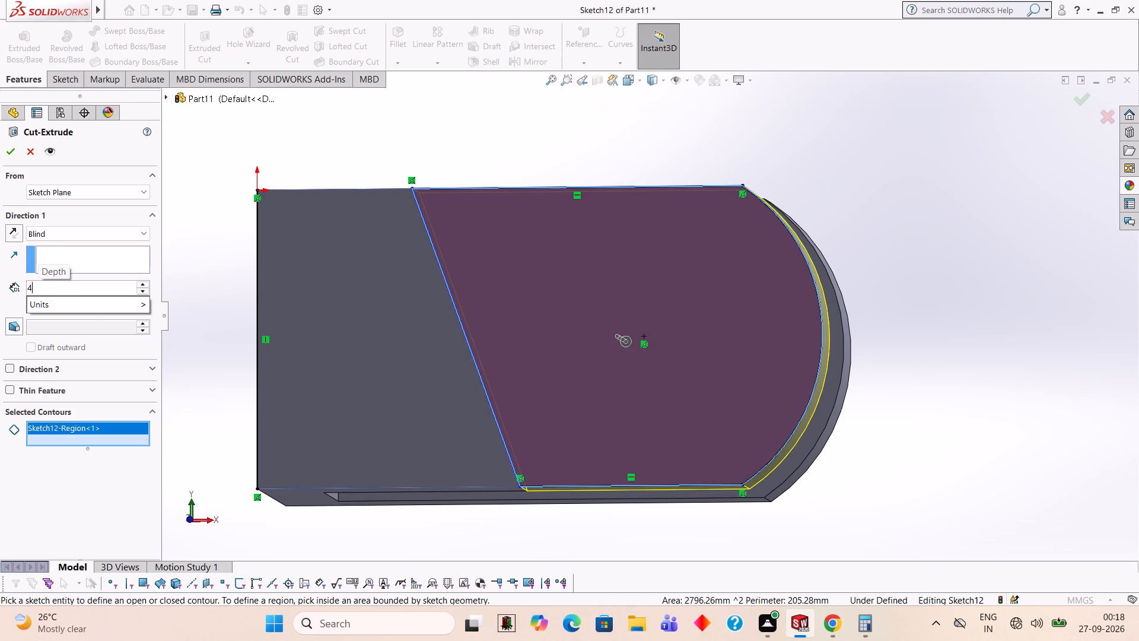
{"action": "key", "text": "Return"}
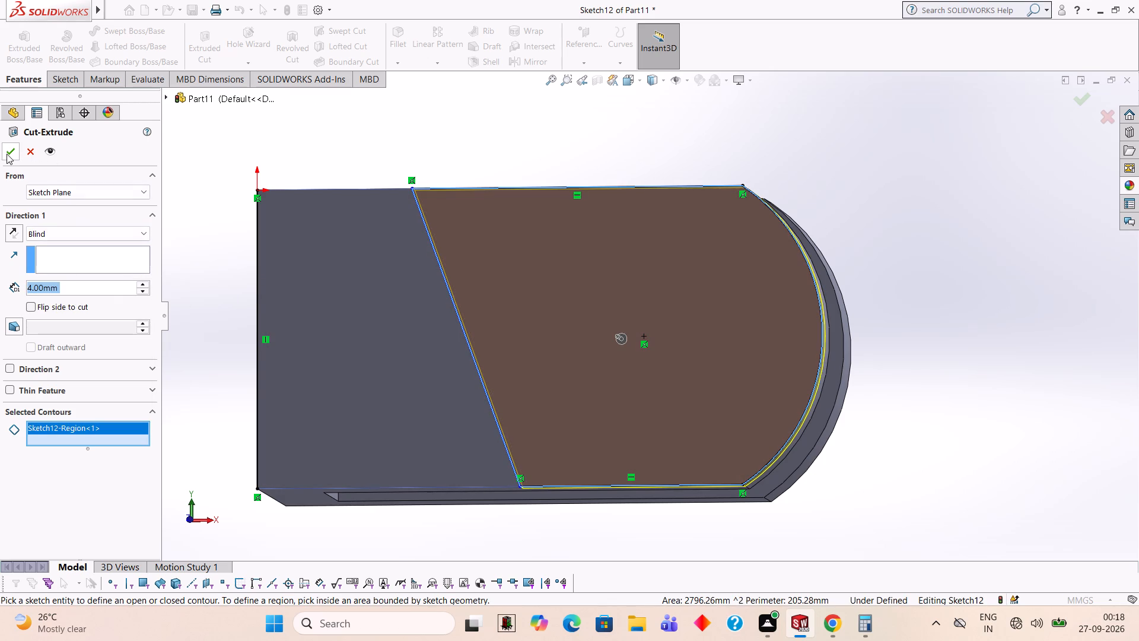
{"action": "left_click", "coordinate": [7, 154]}
{"action": "left_click", "coordinate": [955, 205]}
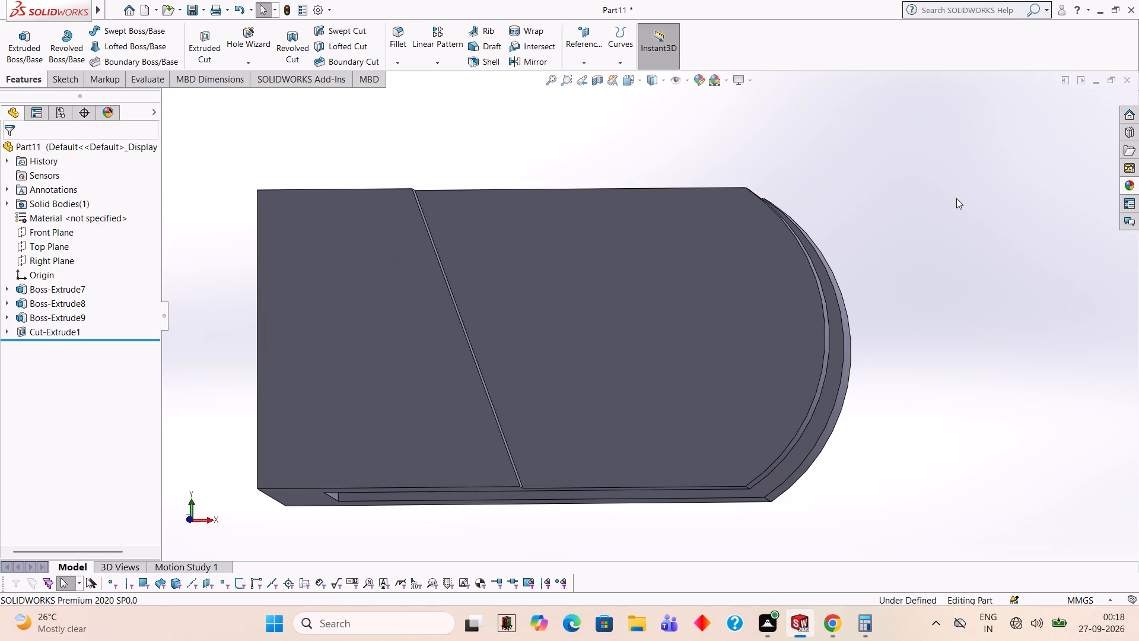
In a new sketch on the opposite plate's outer face, draw a 50 mm vertical line from the origin along the straight end edge.
{"action": "middle_click_drag", "start_coordinate": [957, 199], "coordinate": [844, 229]}
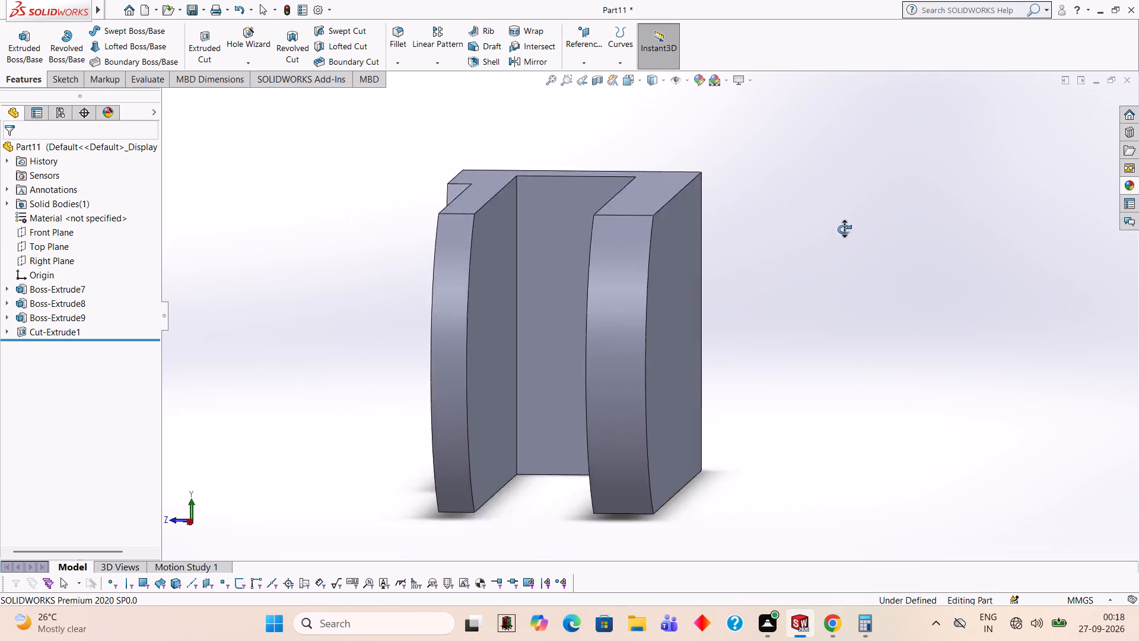
{"action": "middle_click_drag", "start_coordinate": [844, 229], "coordinate": [848, 221]}
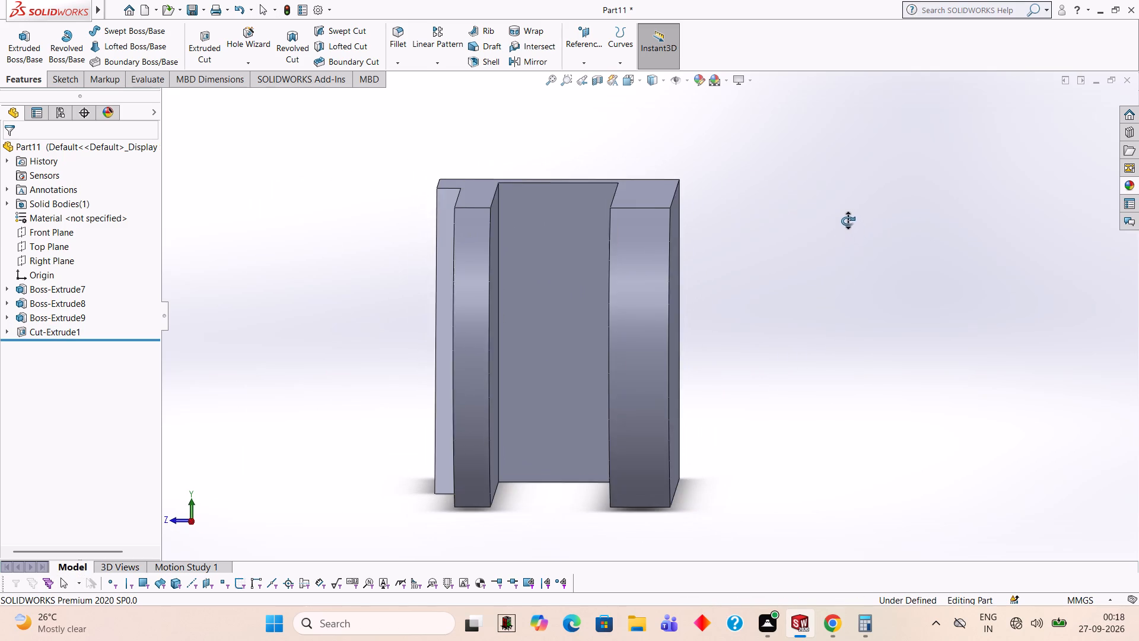
{"action": "middle_click_drag", "start_coordinate": [848, 221], "coordinate": [849, 222]}
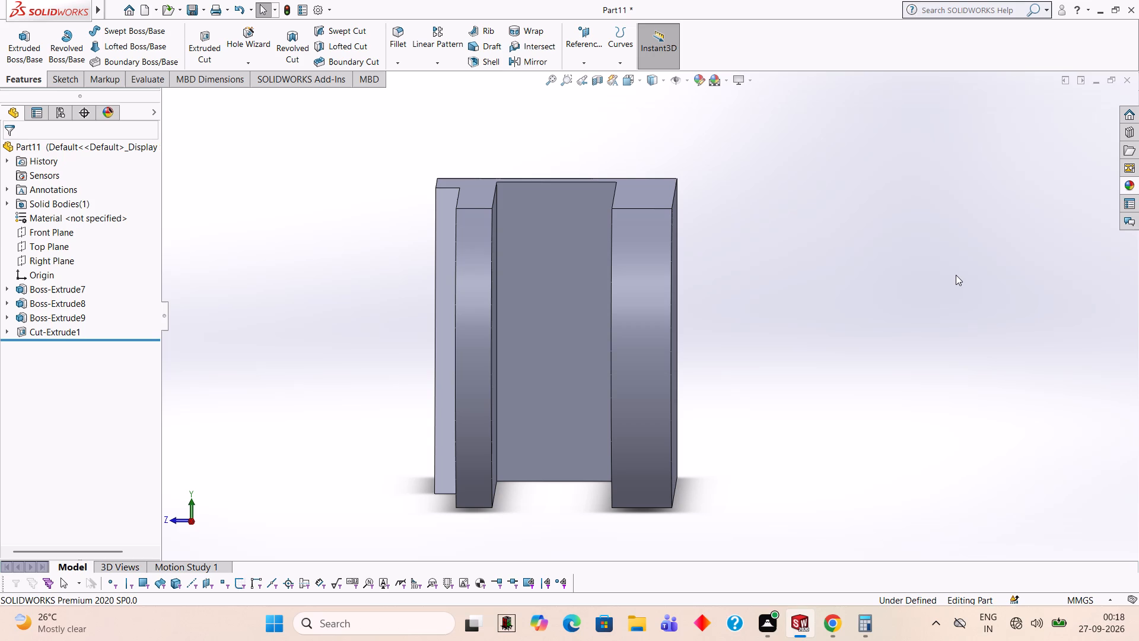
{"action": "middle_click_drag", "start_coordinate": [903, 267], "coordinate": [828, 204]}
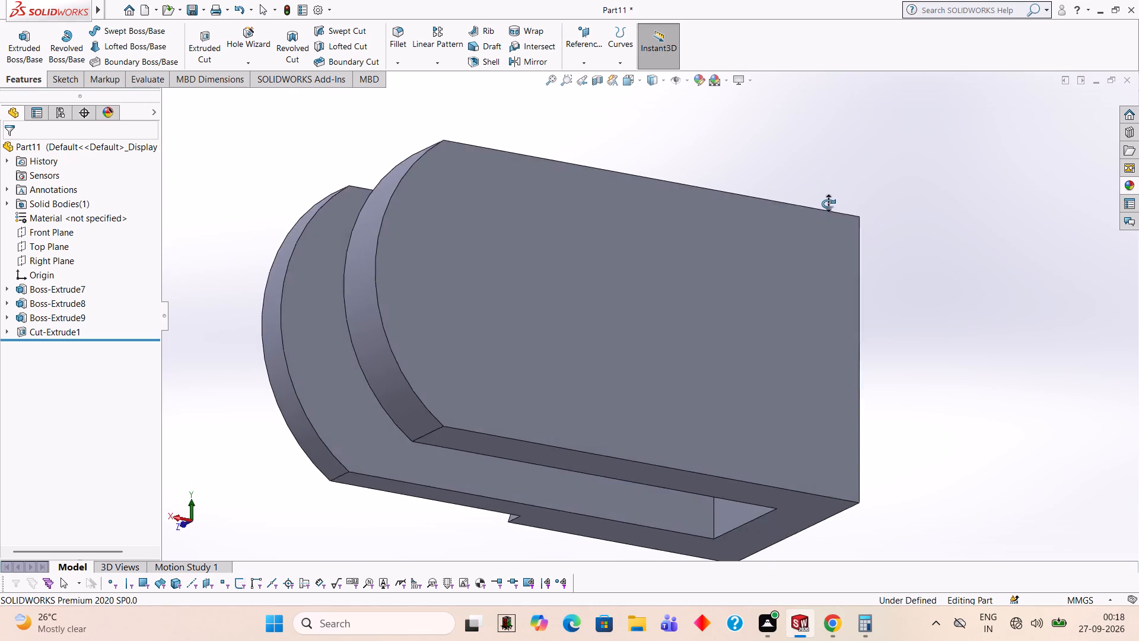
{"action": "middle_click_drag", "start_coordinate": [828, 204], "coordinate": [795, 237]}
{"action": "left_click", "coordinate": [712, 276]}
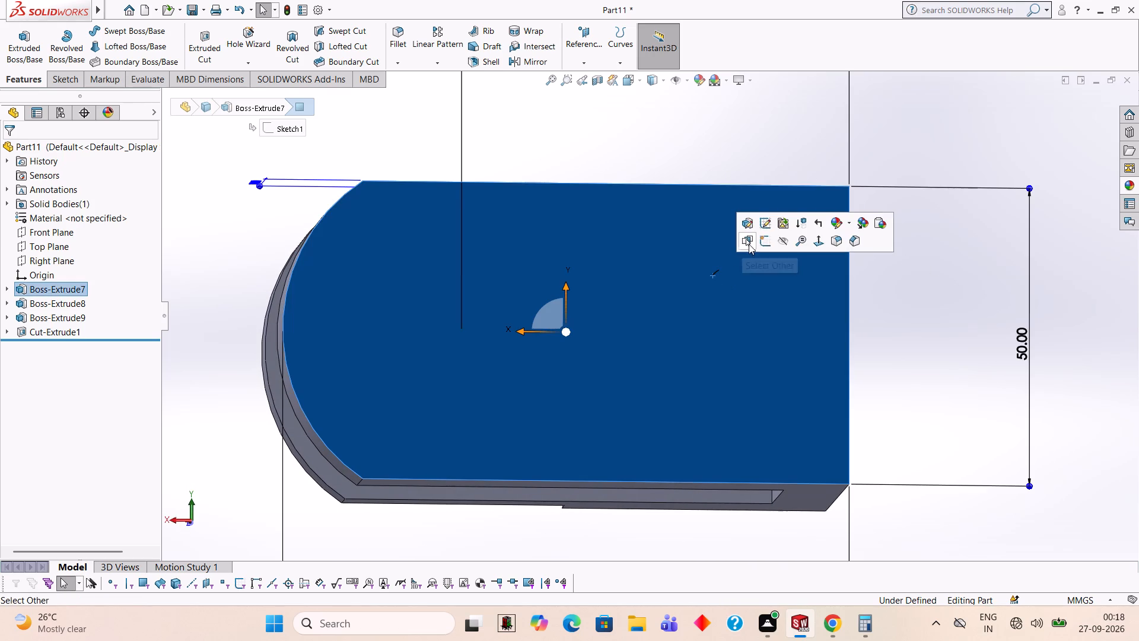
{"action": "left_click", "coordinate": [765, 236]}
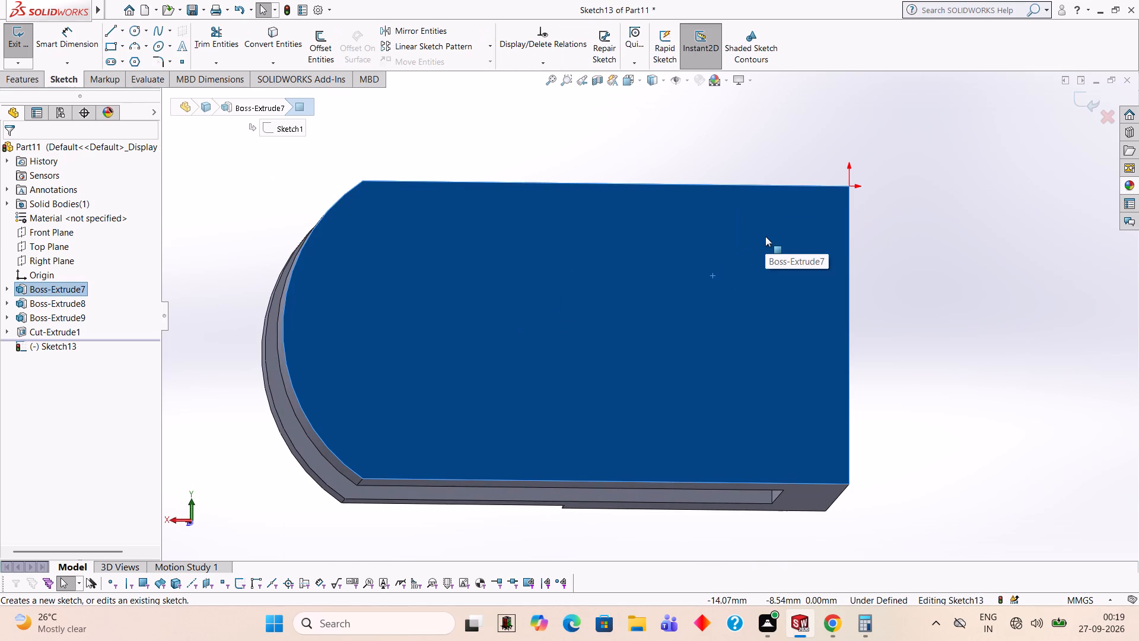
{"action": "key", "text": "ctrl+8"}
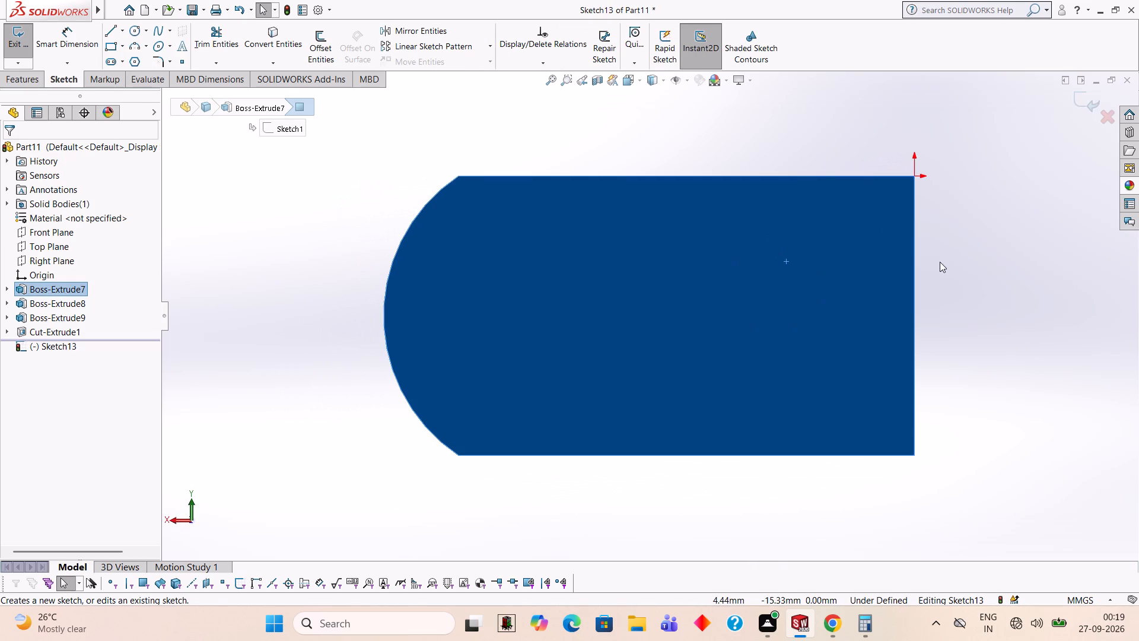
{"action": "left_click", "coordinate": [110, 29]}
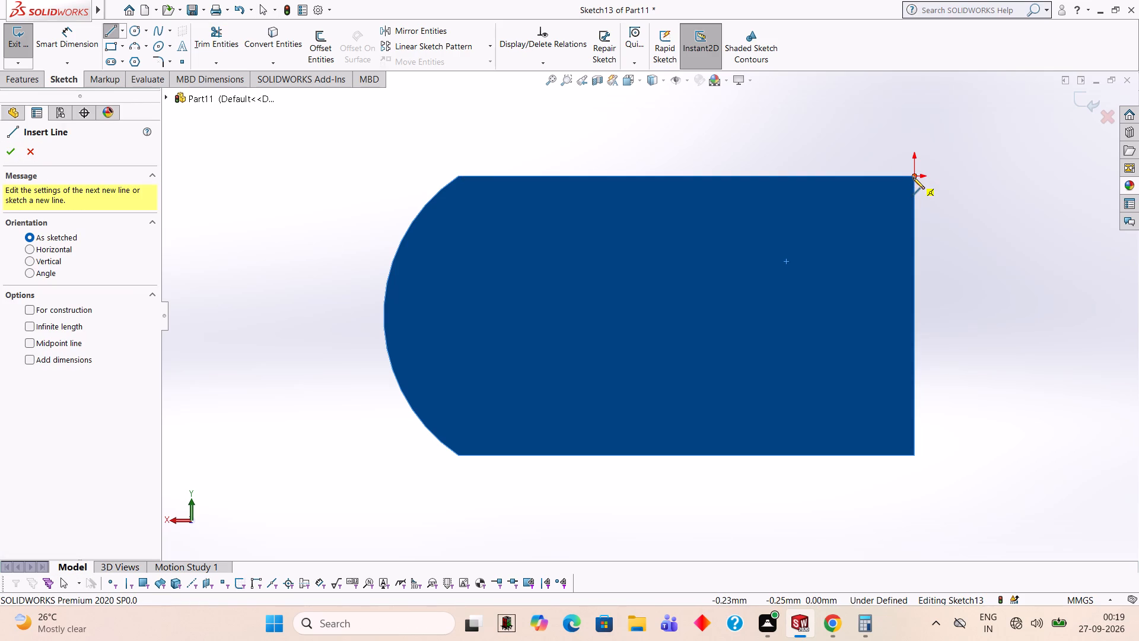
{"action": "left_click", "coordinate": [913, 176]}
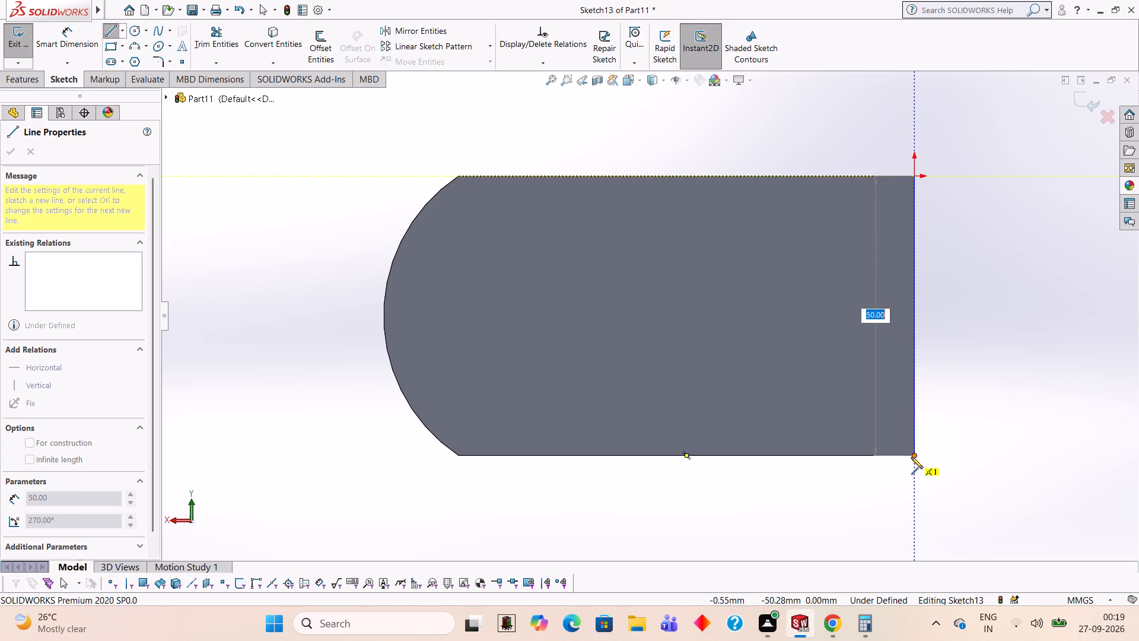
{"action": "left_click", "coordinate": [913, 455]}
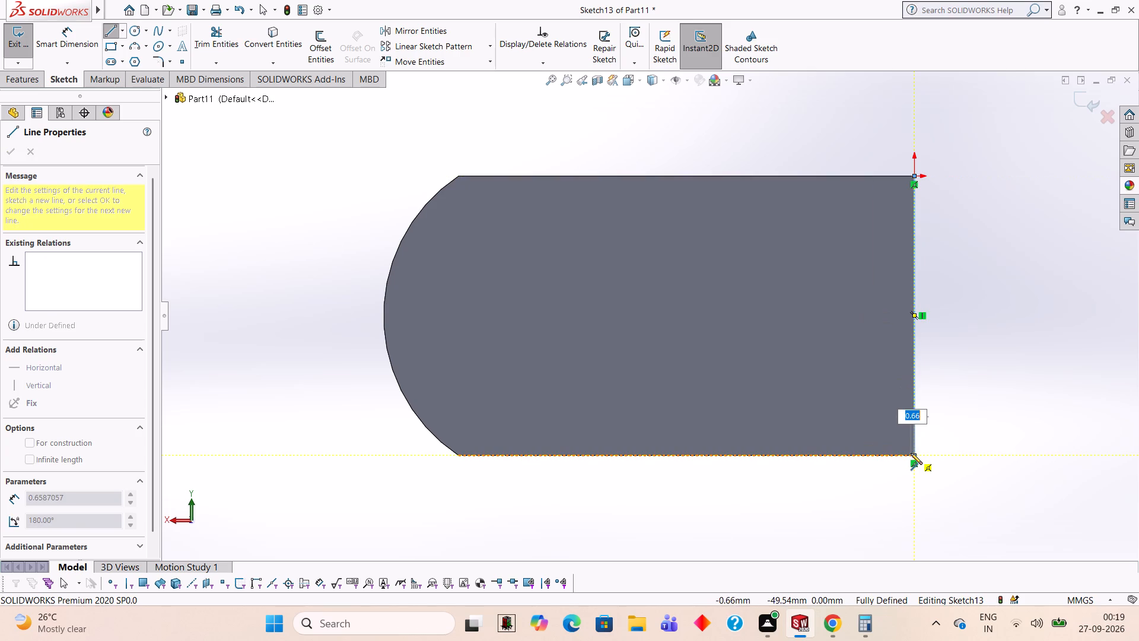
{"action": "key", "text": "Escape"}
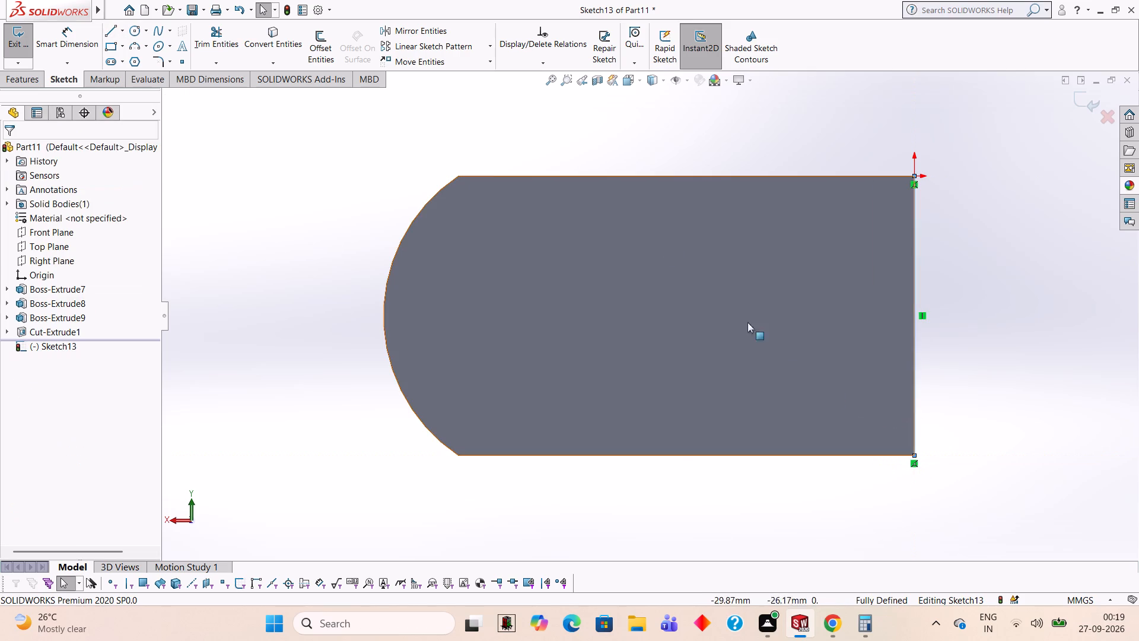
Draw a 26 mm horizontal line from the origin along the plate's upper edge toward the rounded end.
{"action": "scroll", "coordinate": [423, 162], "scroll_direction": "right", "scroll_amount": 20}
{"action": "scroll", "coordinate": [423, 162], "scroll_direction": "right", "scroll_amount": 20}
{"action": "scroll", "coordinate": [423, 162], "scroll_direction": "right", "scroll_amount": 20}
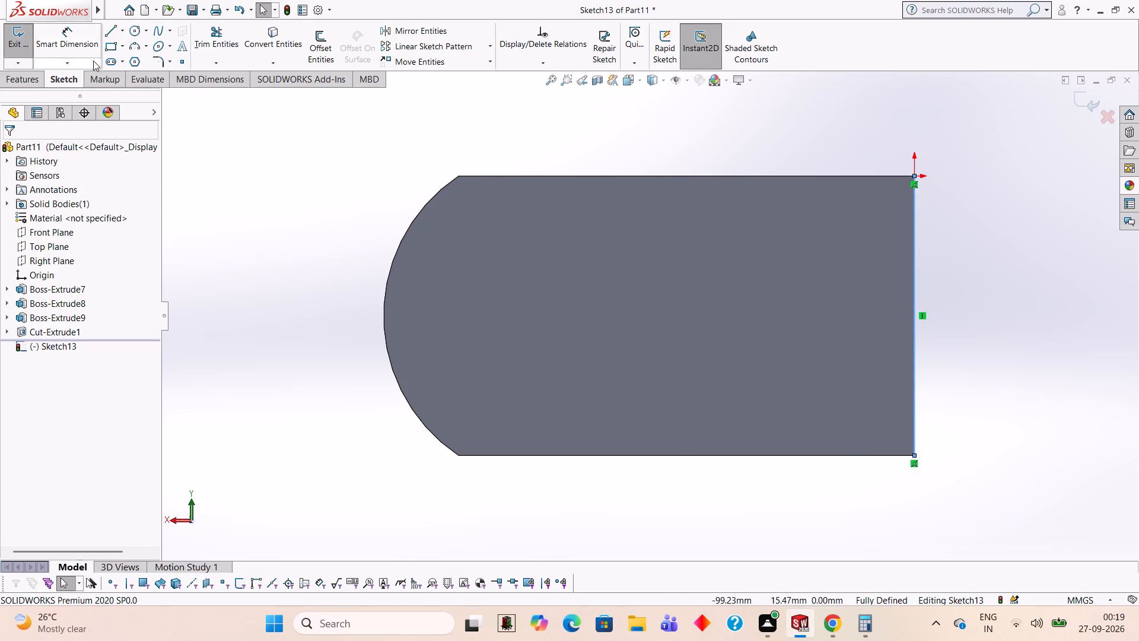
{"action": "left_click", "coordinate": [116, 32]}
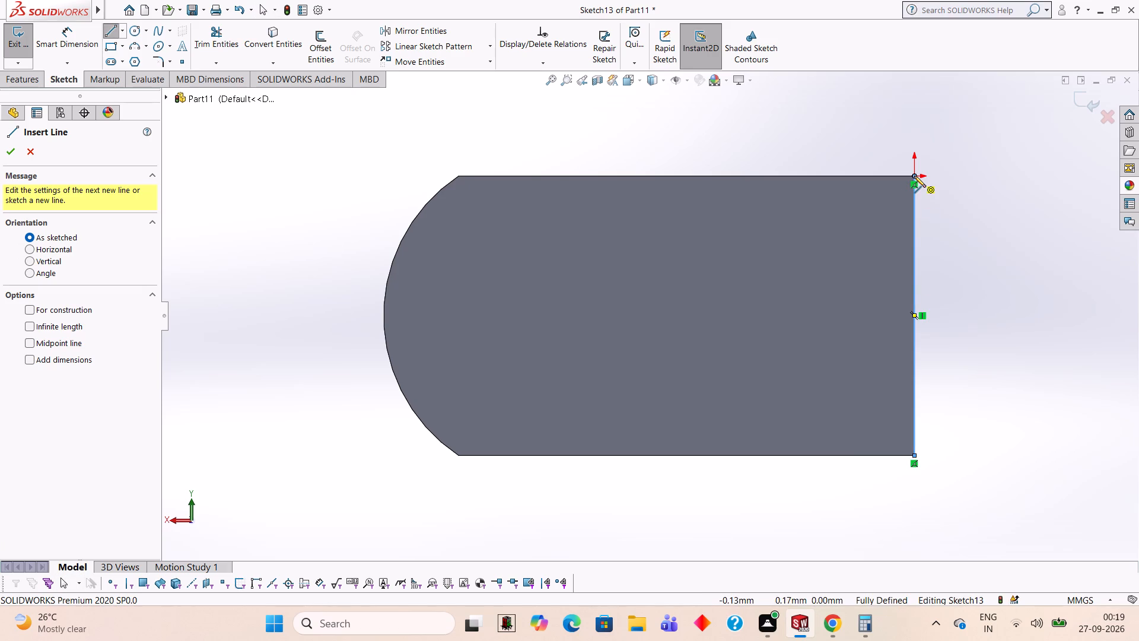
{"action": "left_click", "coordinate": [914, 176]}
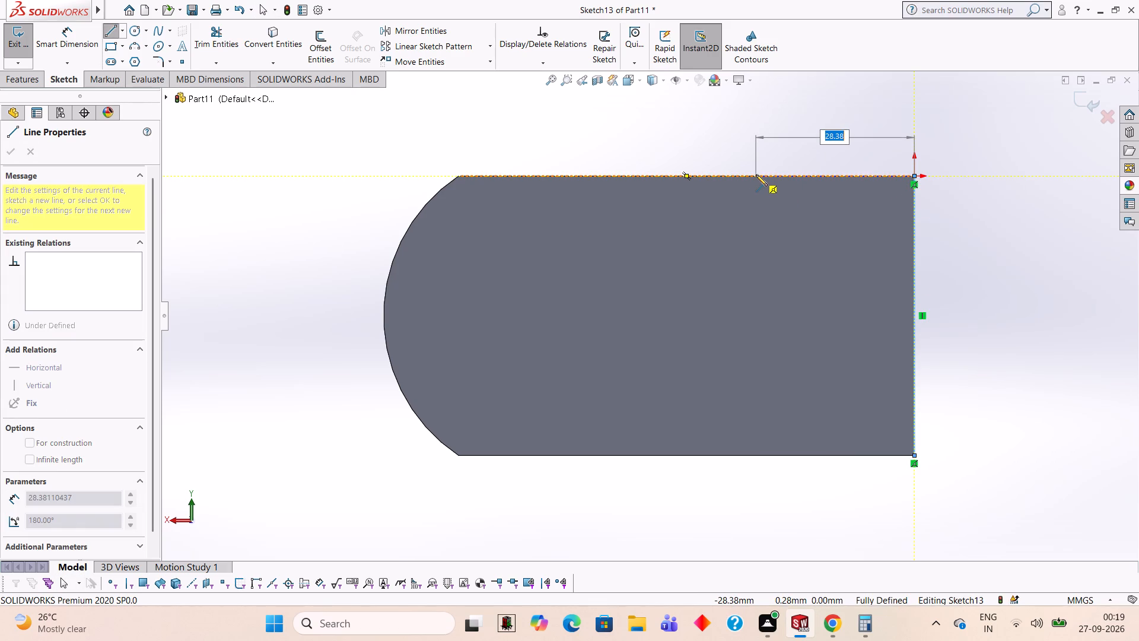
{"action": "type", "text": "26"}
{"action": "key", "text": "Return"}
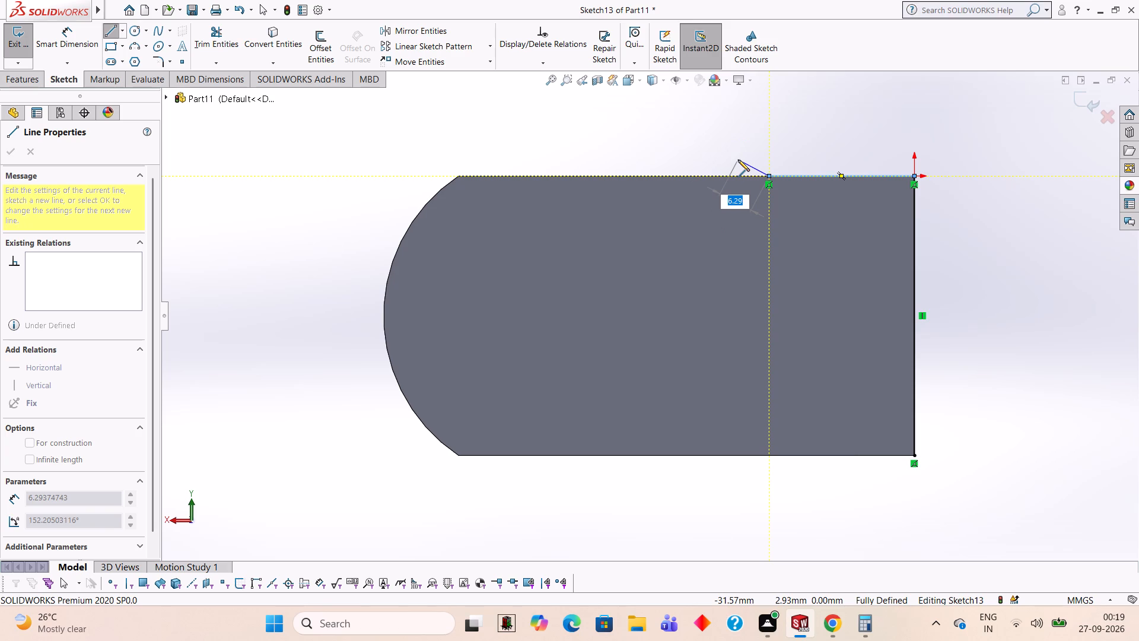
{"action": "key", "text": "Escape"}
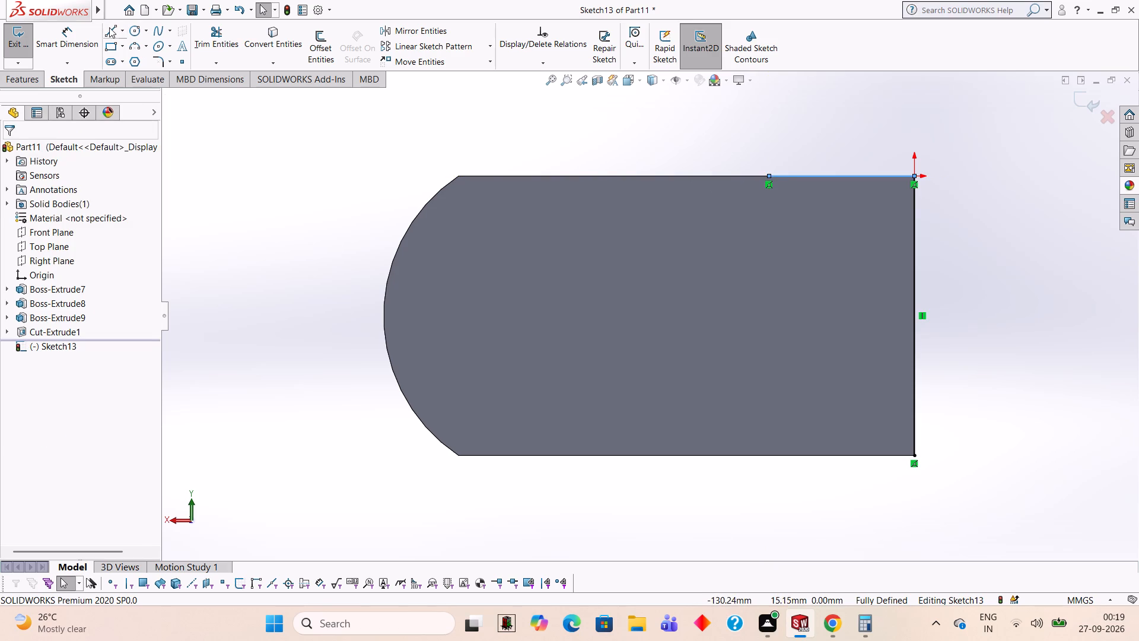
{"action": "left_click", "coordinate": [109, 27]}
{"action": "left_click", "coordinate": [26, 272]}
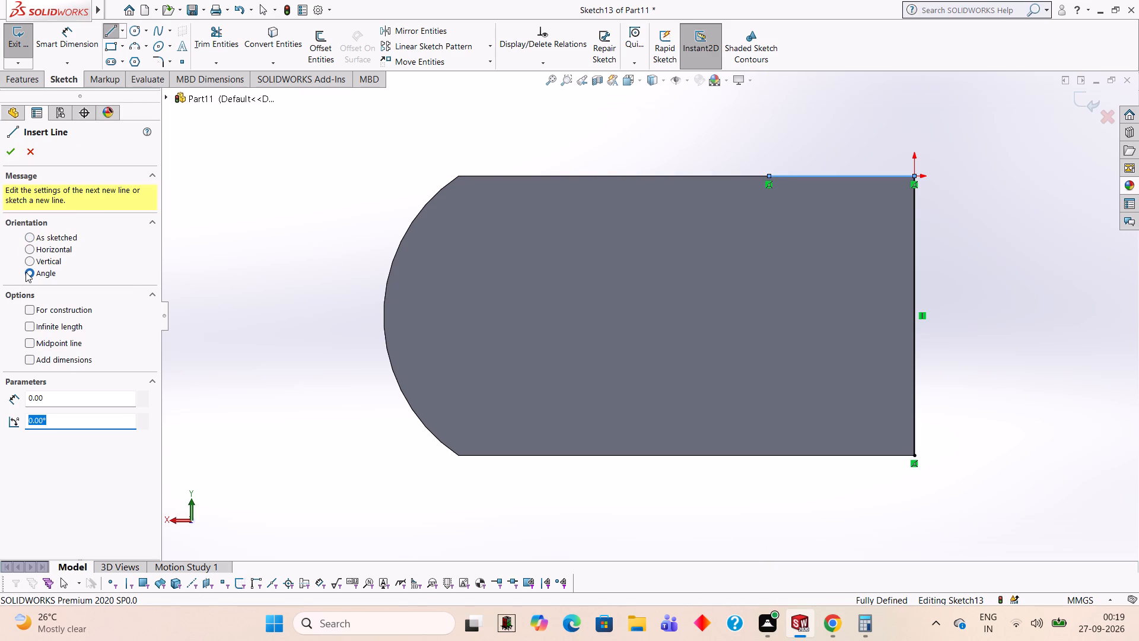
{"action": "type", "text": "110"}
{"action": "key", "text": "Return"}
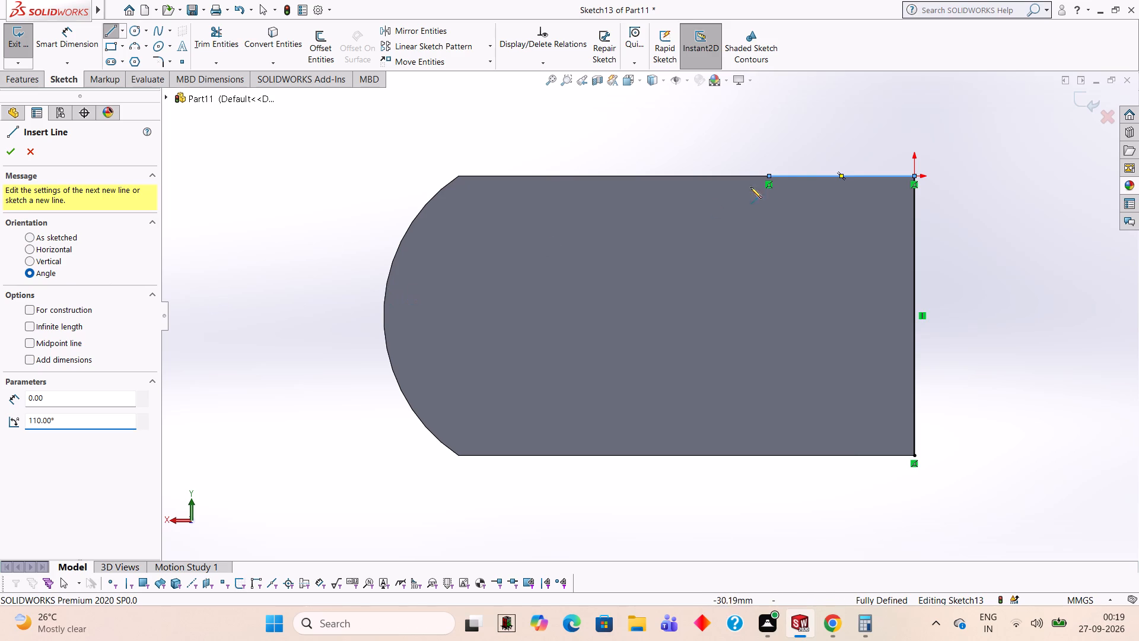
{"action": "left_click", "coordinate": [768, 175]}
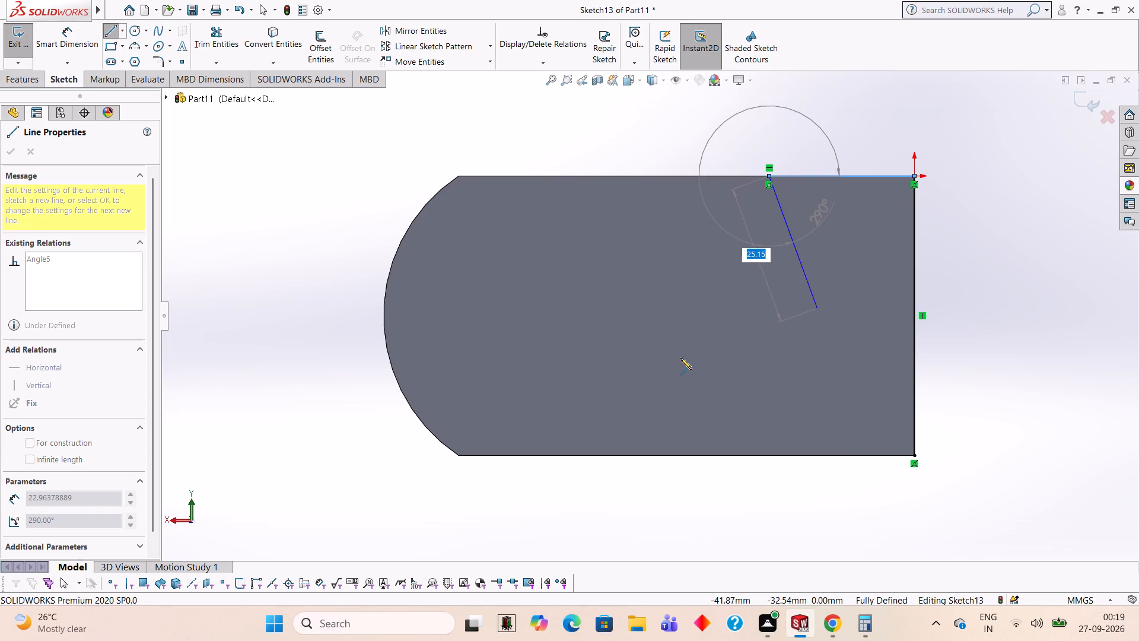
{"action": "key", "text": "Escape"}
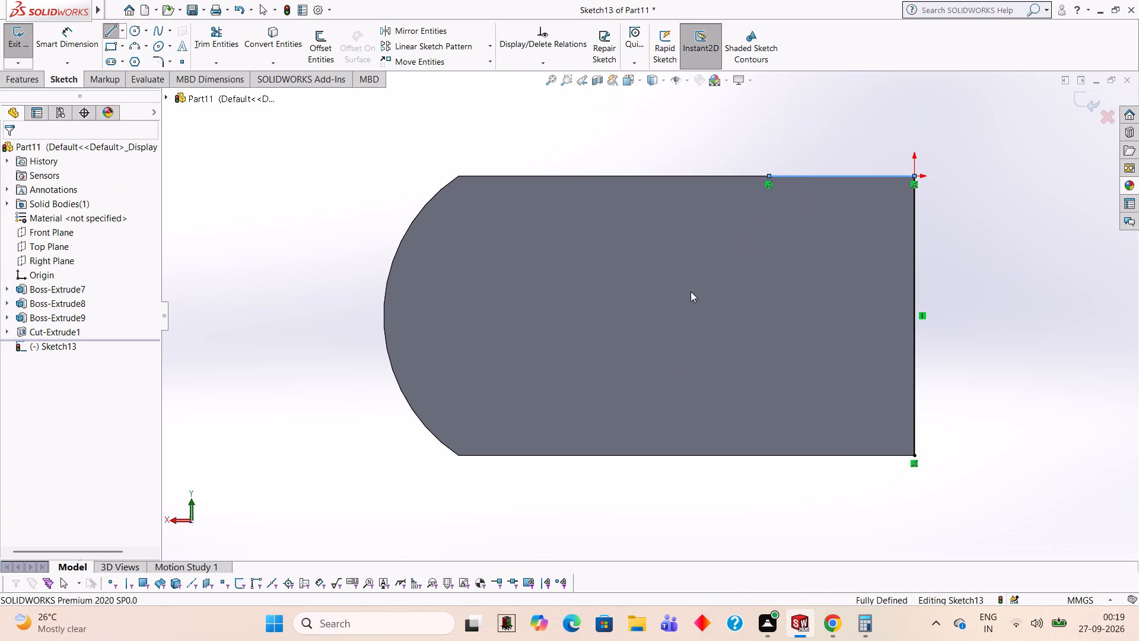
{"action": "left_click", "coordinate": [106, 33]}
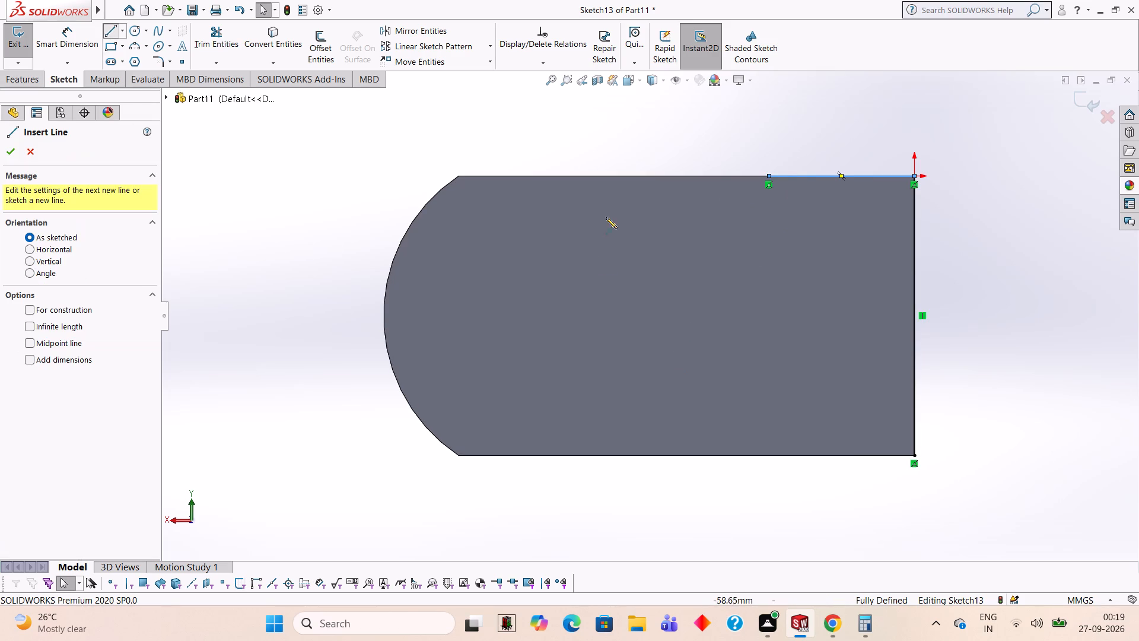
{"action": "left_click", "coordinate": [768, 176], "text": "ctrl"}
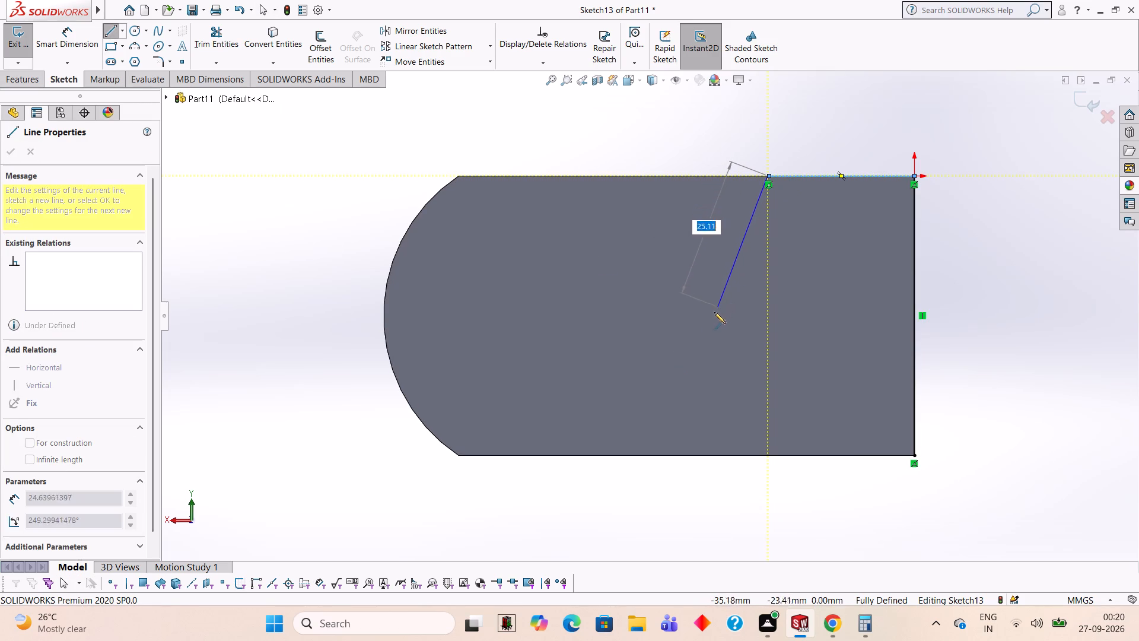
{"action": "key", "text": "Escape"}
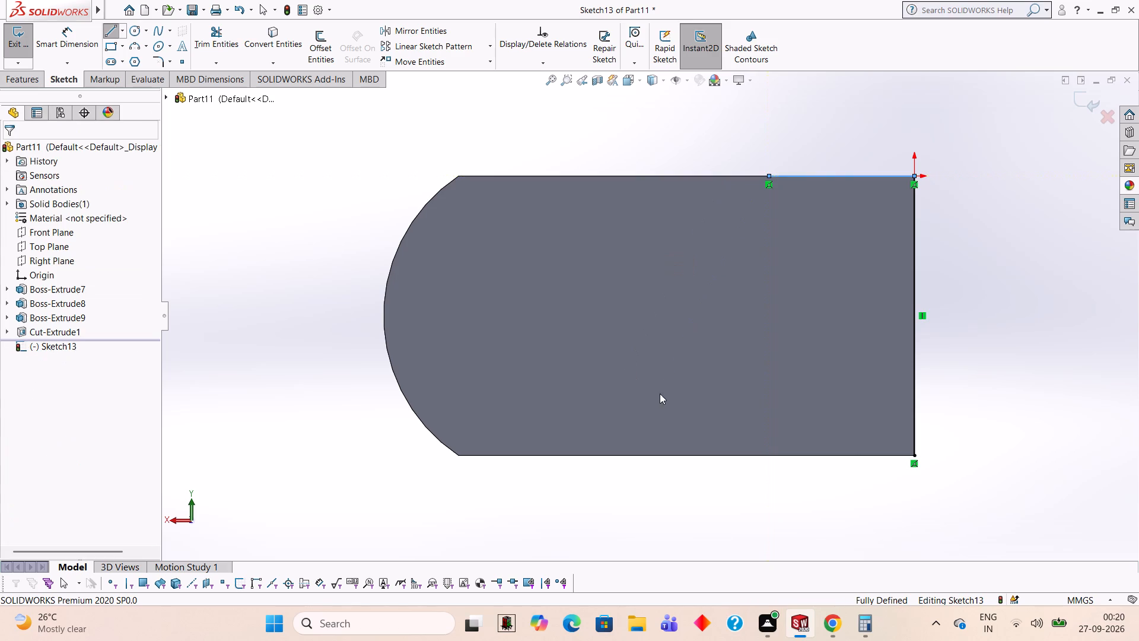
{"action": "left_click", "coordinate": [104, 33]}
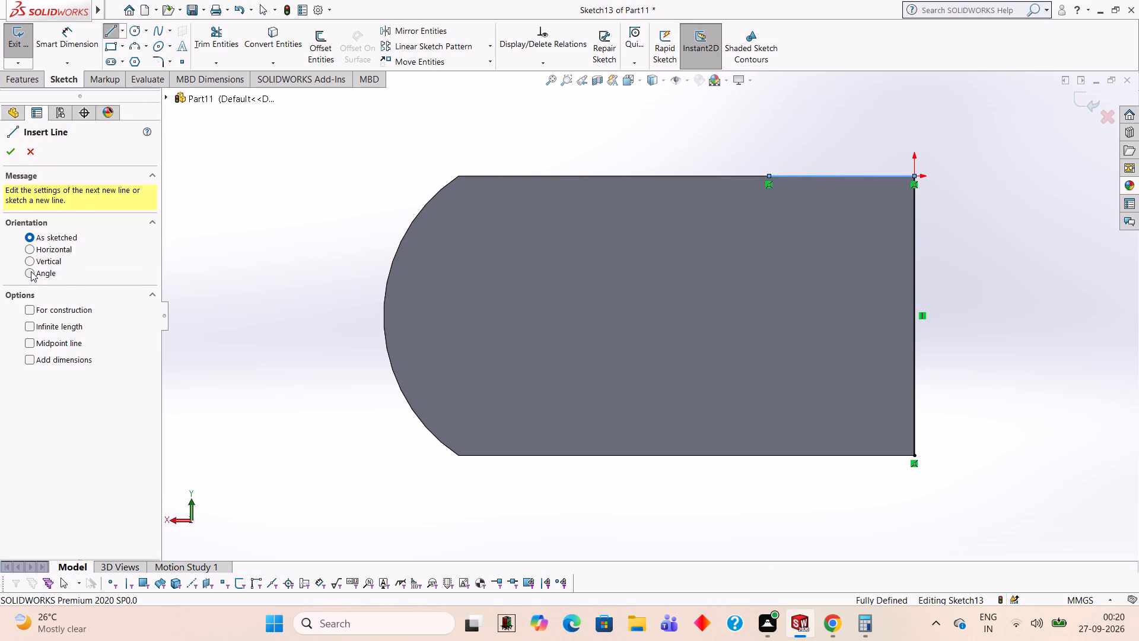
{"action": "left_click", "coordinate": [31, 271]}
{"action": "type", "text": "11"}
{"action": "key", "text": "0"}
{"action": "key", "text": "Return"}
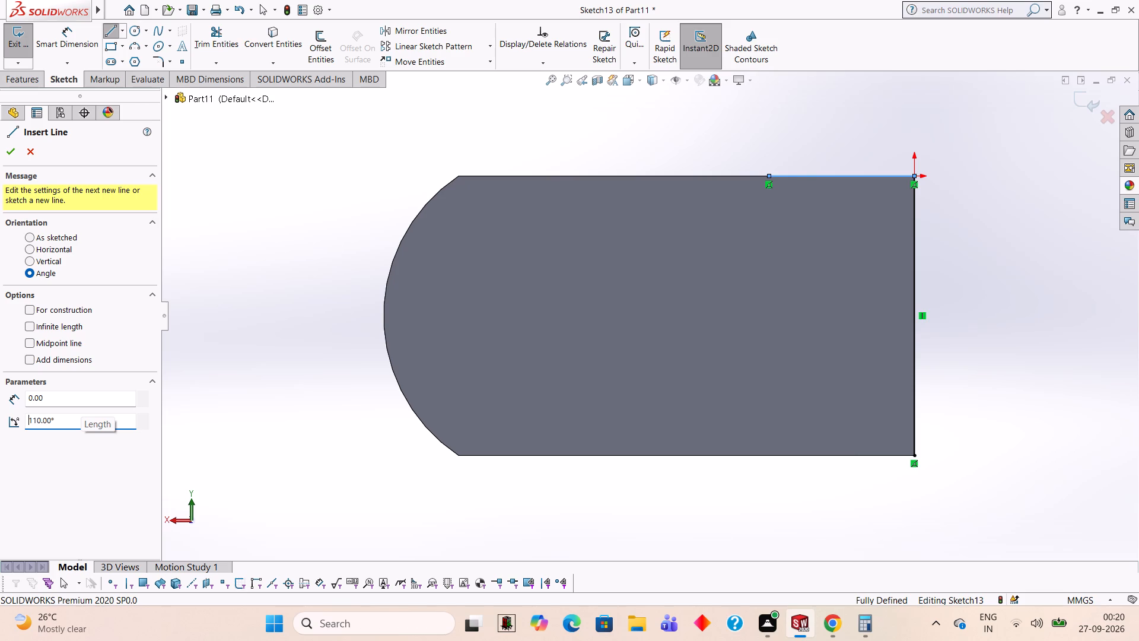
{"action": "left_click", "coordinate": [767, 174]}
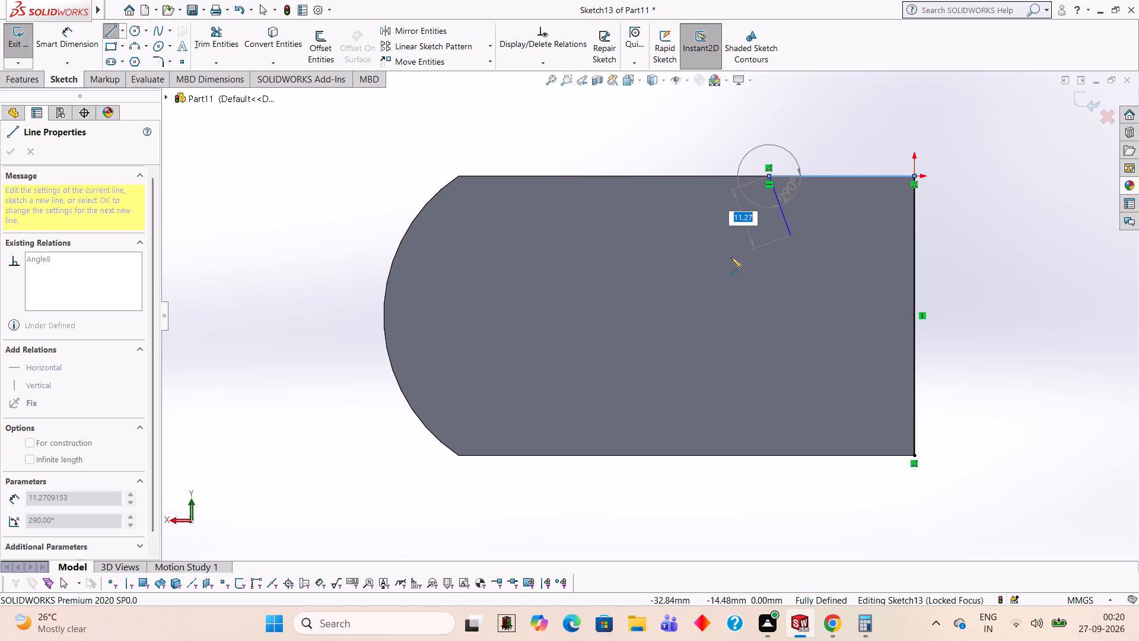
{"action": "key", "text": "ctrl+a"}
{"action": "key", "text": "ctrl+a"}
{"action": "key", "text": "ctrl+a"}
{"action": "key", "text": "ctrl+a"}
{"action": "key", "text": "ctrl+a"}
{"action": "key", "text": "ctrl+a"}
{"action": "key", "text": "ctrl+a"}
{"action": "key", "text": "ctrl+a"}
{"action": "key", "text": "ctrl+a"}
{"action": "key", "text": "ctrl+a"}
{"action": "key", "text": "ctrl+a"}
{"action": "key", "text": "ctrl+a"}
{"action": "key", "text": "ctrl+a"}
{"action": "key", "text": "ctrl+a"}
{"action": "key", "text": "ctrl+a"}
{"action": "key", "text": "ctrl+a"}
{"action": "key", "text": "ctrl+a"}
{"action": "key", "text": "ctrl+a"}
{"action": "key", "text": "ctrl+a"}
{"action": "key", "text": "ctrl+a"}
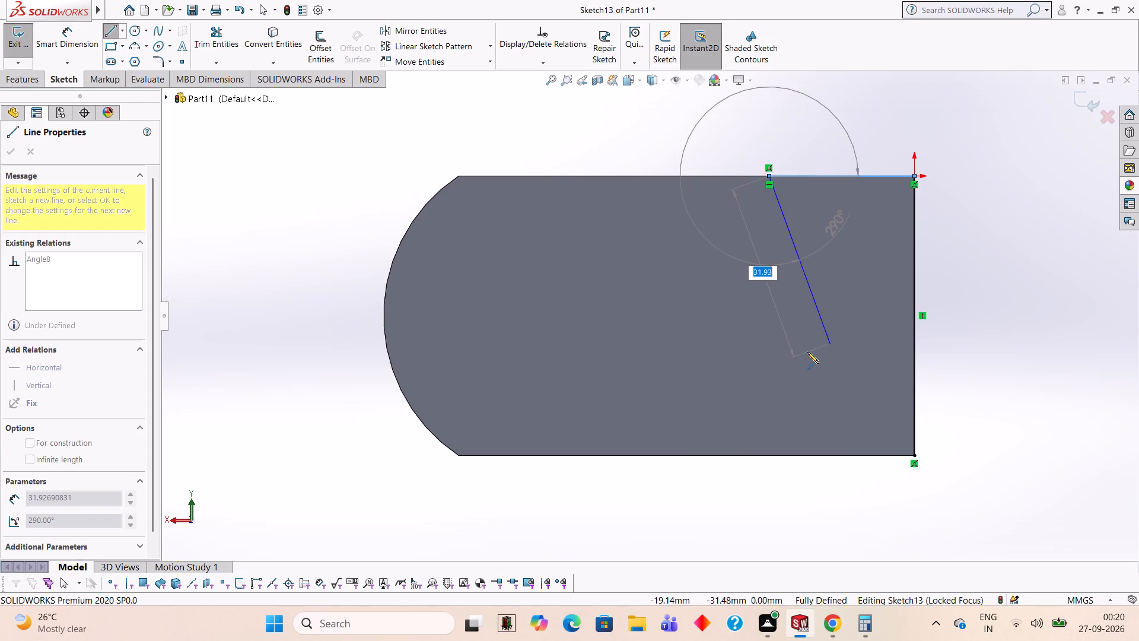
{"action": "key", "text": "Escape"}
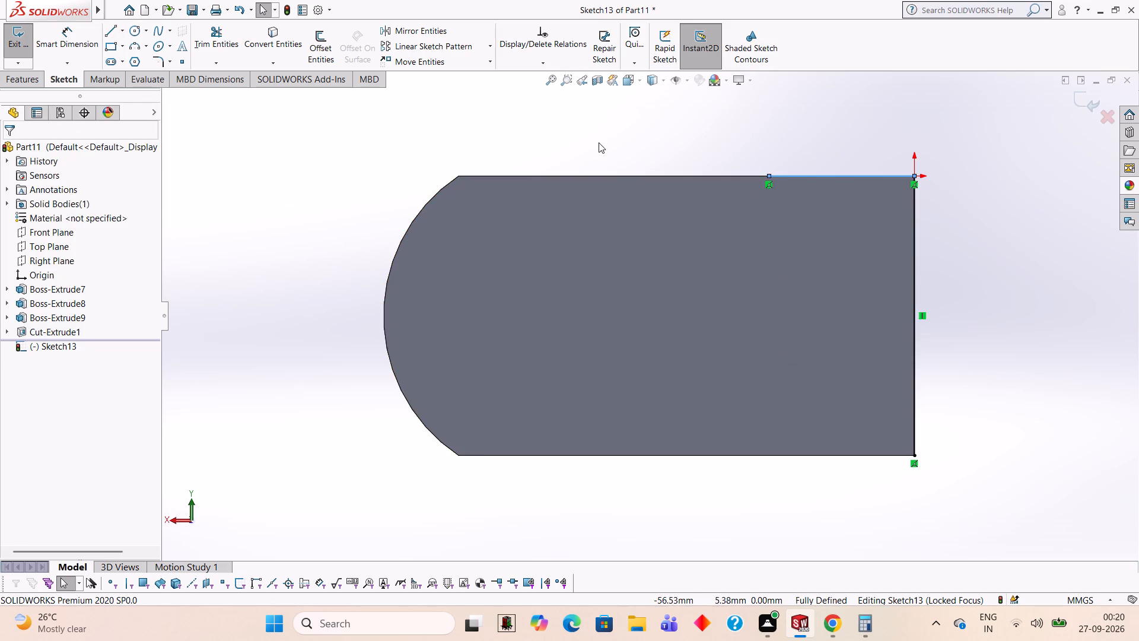
Delete the 26 mm horizontal line along the plate's upper edge from the sketch.
{"action": "middle_click_drag", "start_coordinate": [599, 142], "coordinate": [750, 186]}
{"action": "middle_click_drag", "start_coordinate": [628, 189], "coordinate": [699, 183]}
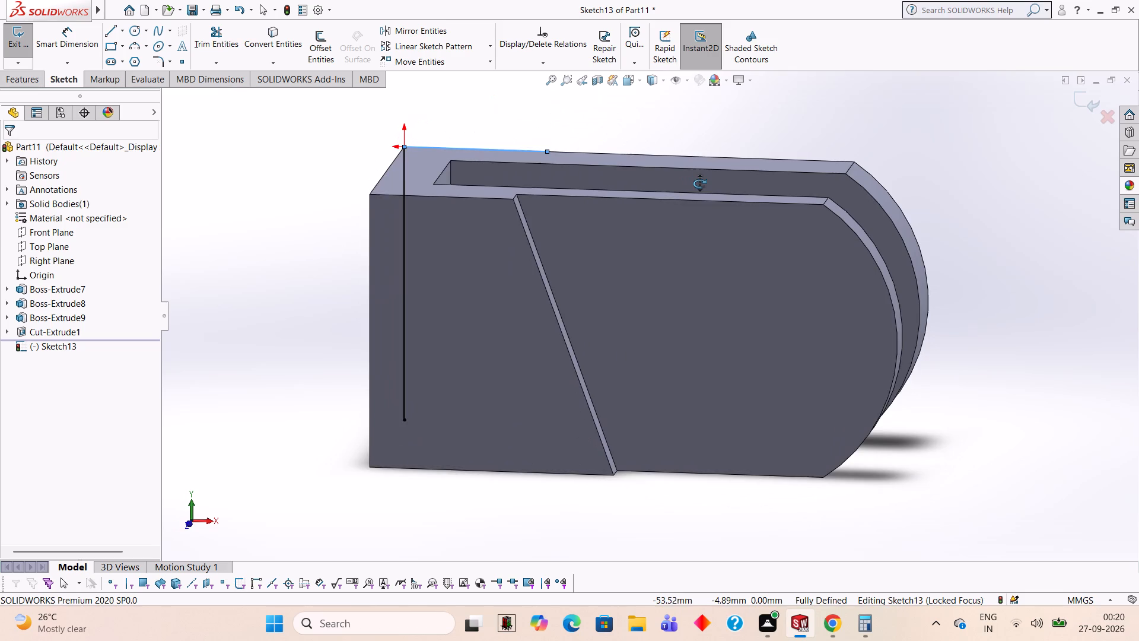
{"action": "middle_click_drag", "start_coordinate": [699, 183], "coordinate": [703, 172]}
{"action": "middle_click_drag", "start_coordinate": [667, 193], "coordinate": [483, 154]}
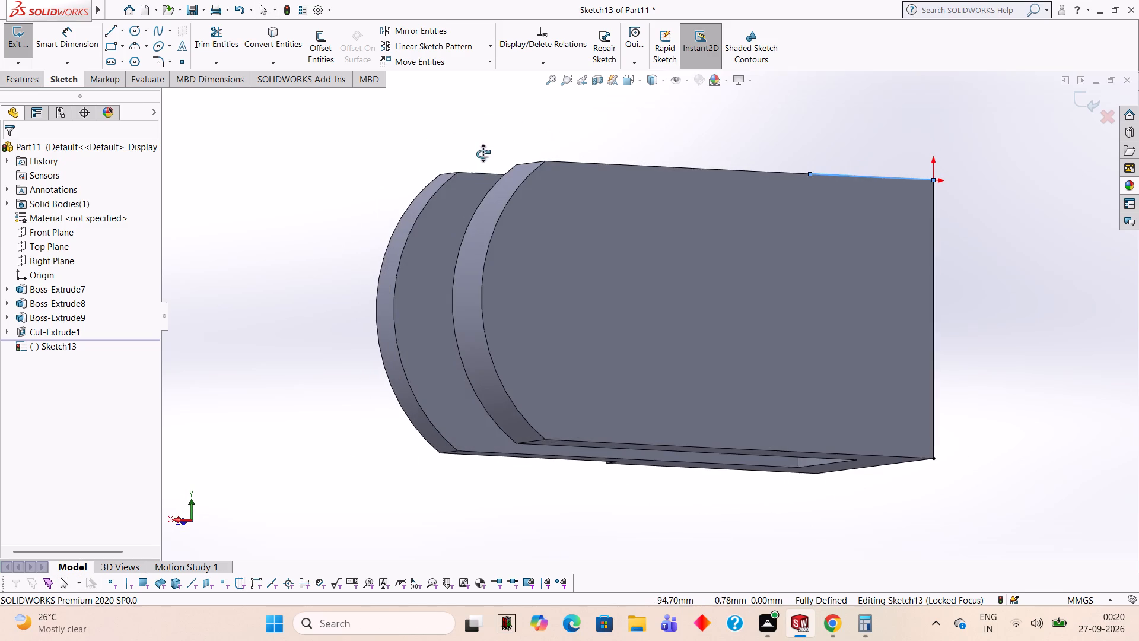
{"action": "middle_click_drag", "start_coordinate": [483, 154], "coordinate": [479, 152]}
{"action": "key", "text": "Escape"}
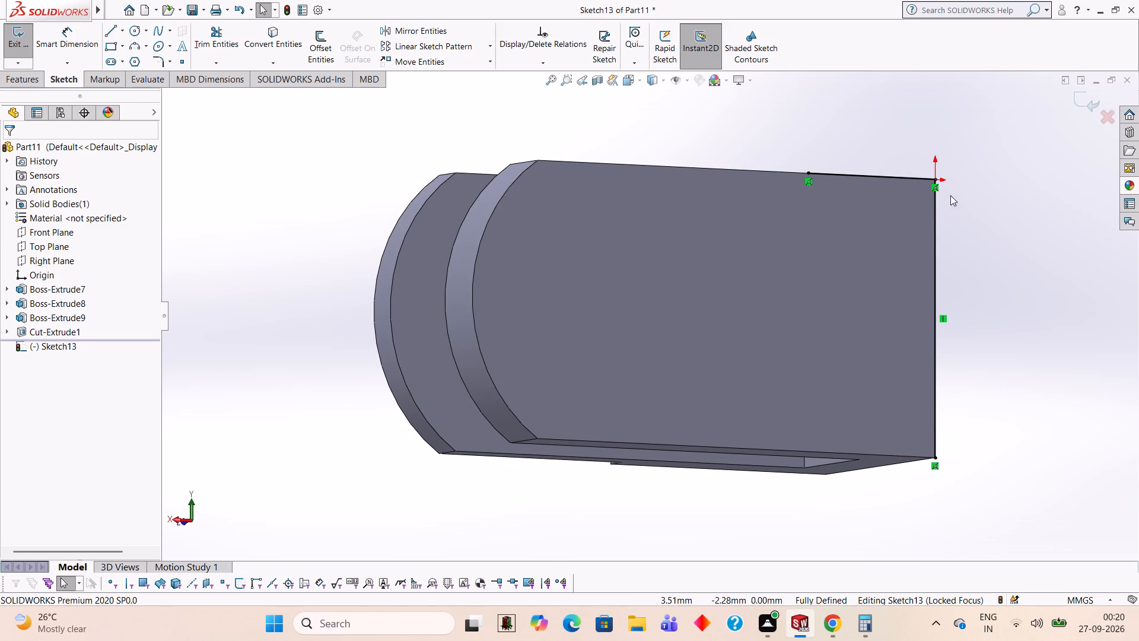
{"action": "left_click", "coordinate": [909, 176]}
{"action": "key", "text": "Delete"}
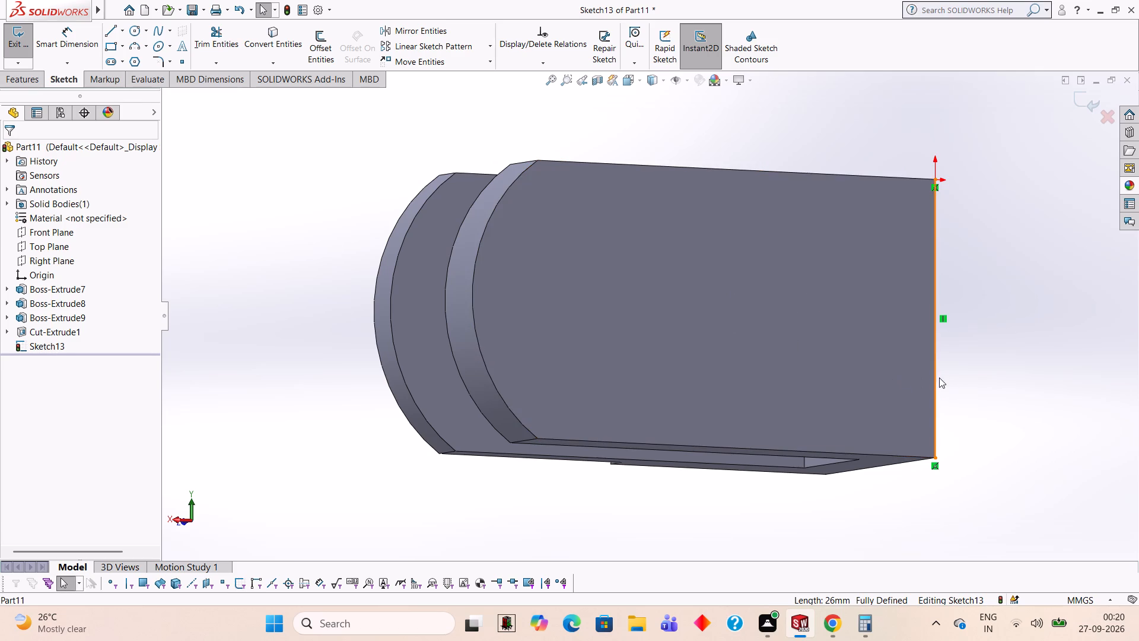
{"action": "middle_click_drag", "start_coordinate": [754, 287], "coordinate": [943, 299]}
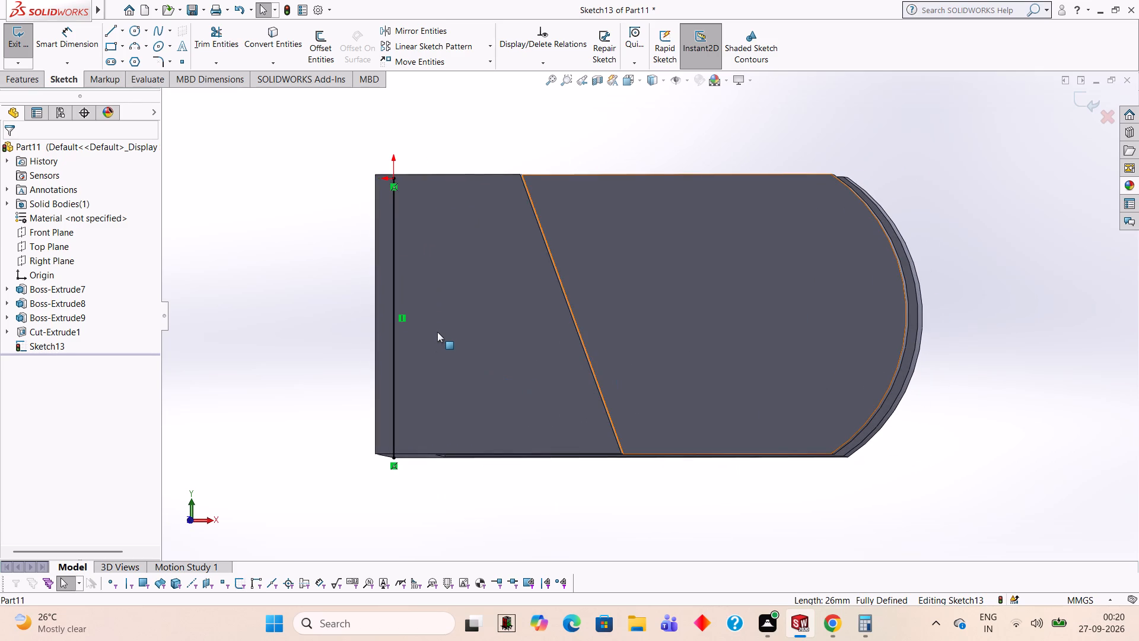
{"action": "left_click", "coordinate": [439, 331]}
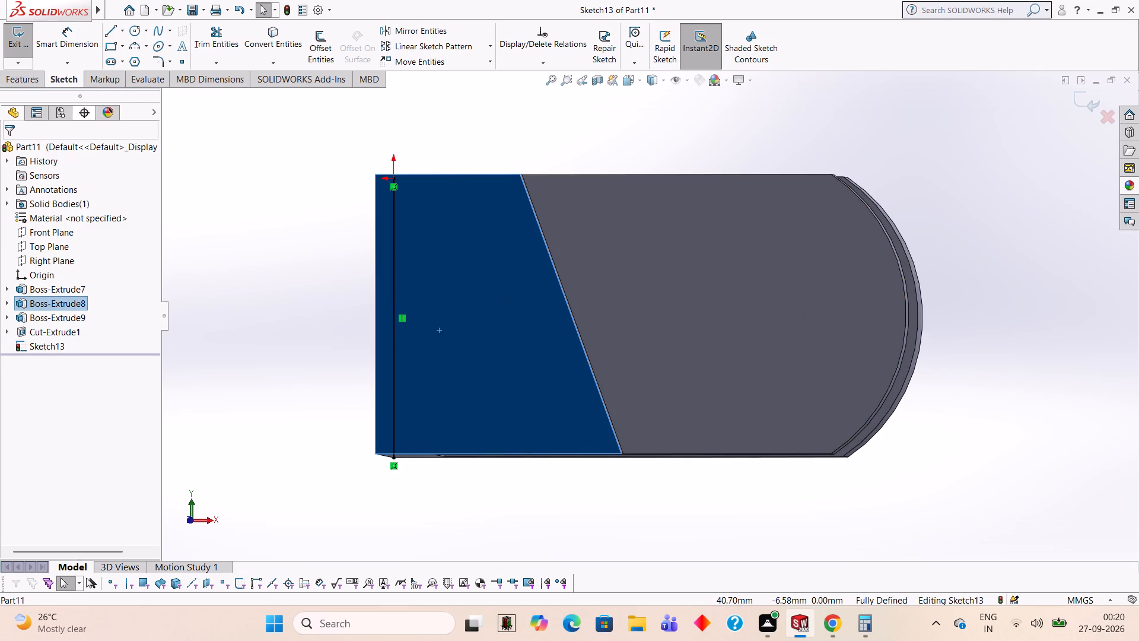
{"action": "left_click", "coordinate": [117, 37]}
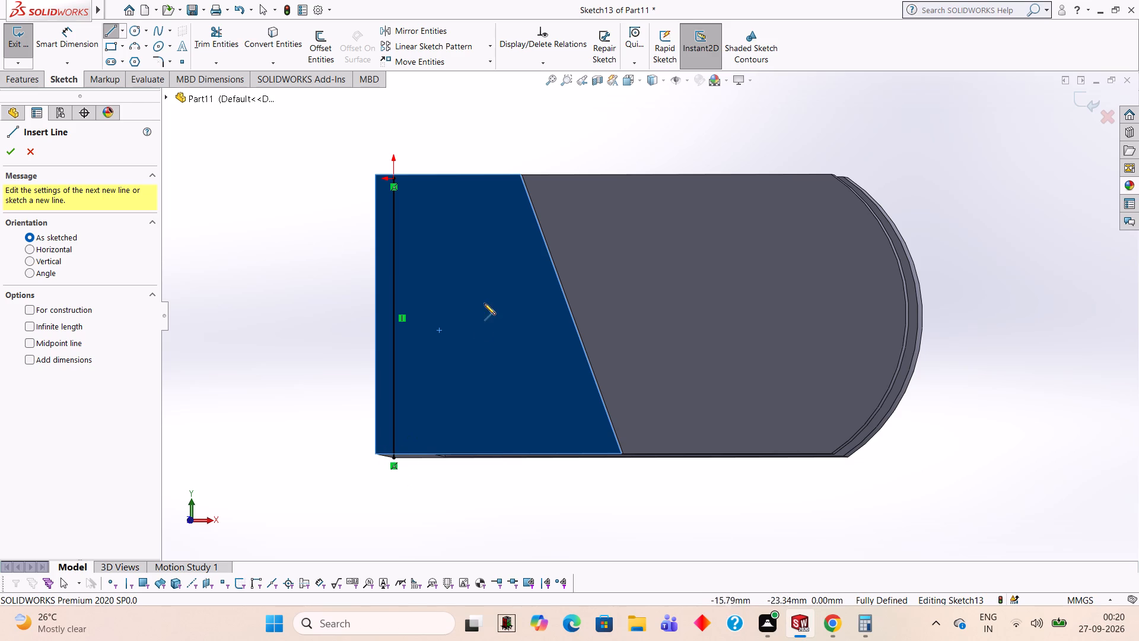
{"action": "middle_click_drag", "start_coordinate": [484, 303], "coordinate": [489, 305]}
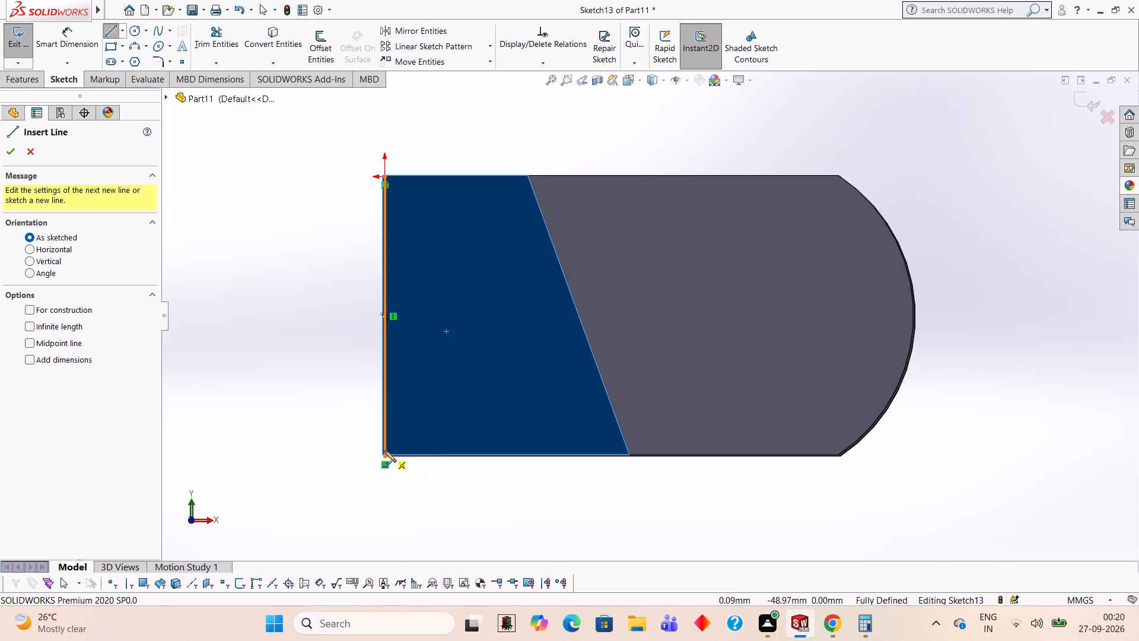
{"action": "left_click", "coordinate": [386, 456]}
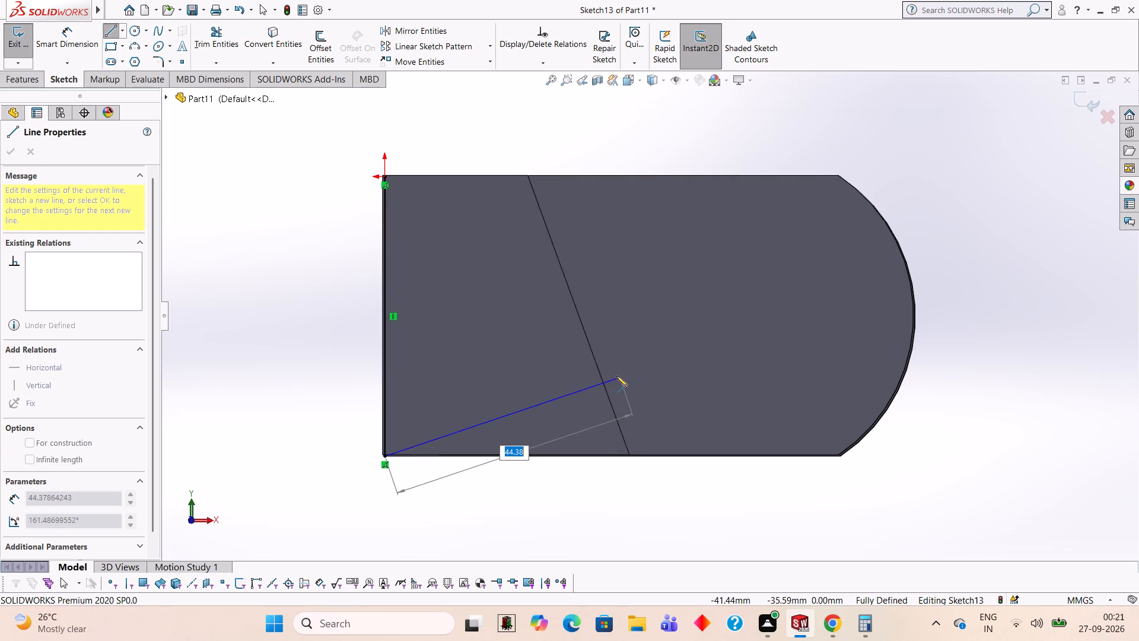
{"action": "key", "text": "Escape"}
Exit the sketch, keeping the vertical line along the plate's straight end edge.
{"action": "left_click", "coordinate": [1091, 100]}
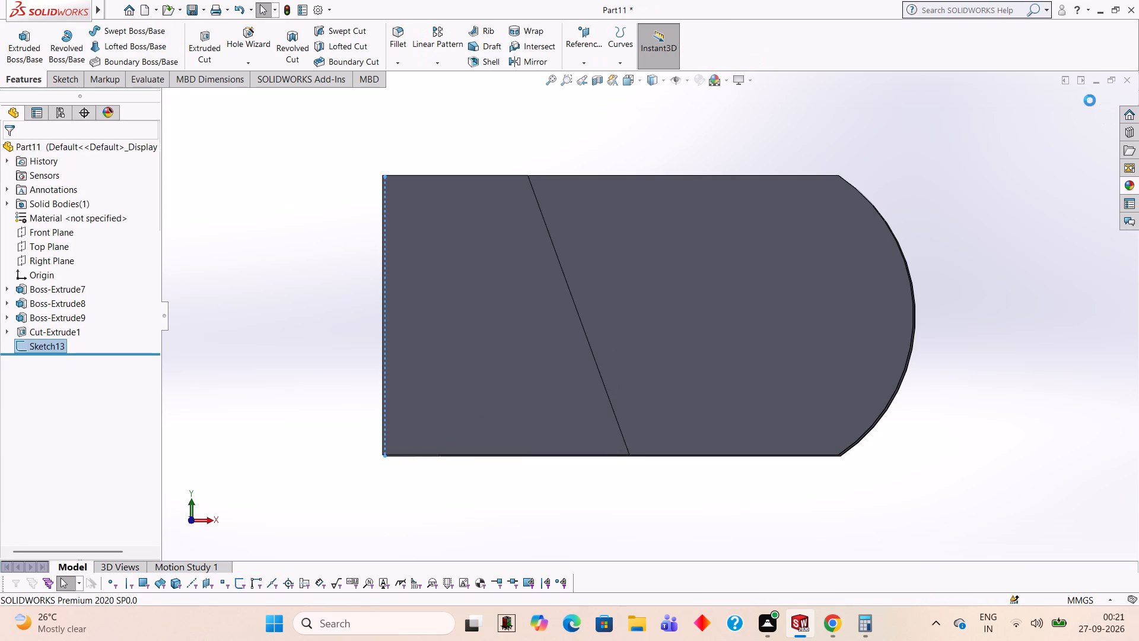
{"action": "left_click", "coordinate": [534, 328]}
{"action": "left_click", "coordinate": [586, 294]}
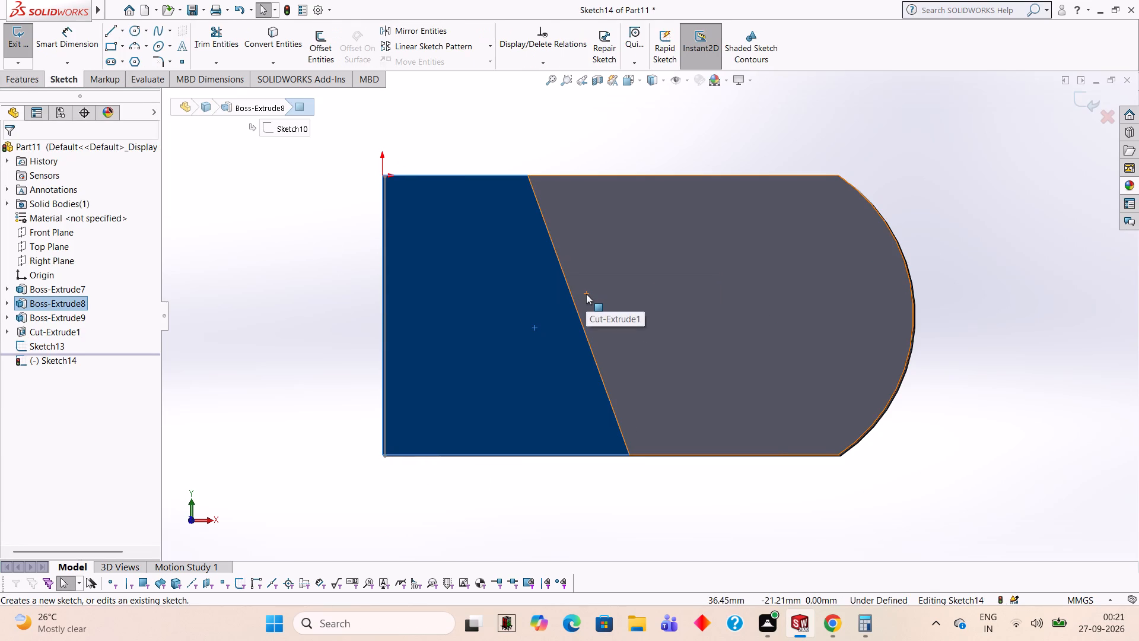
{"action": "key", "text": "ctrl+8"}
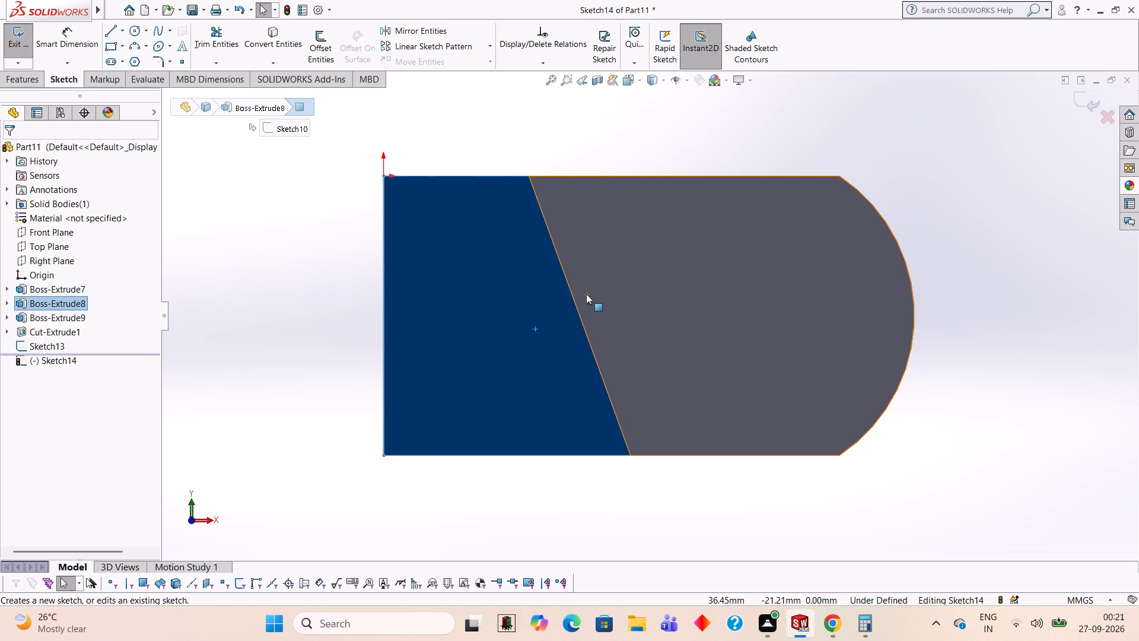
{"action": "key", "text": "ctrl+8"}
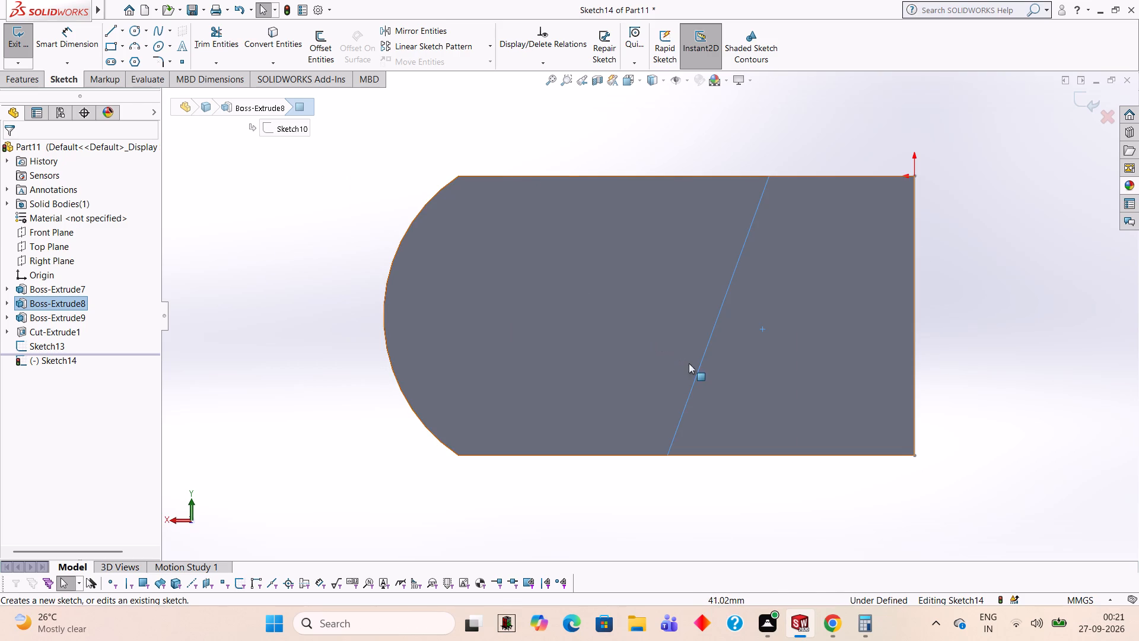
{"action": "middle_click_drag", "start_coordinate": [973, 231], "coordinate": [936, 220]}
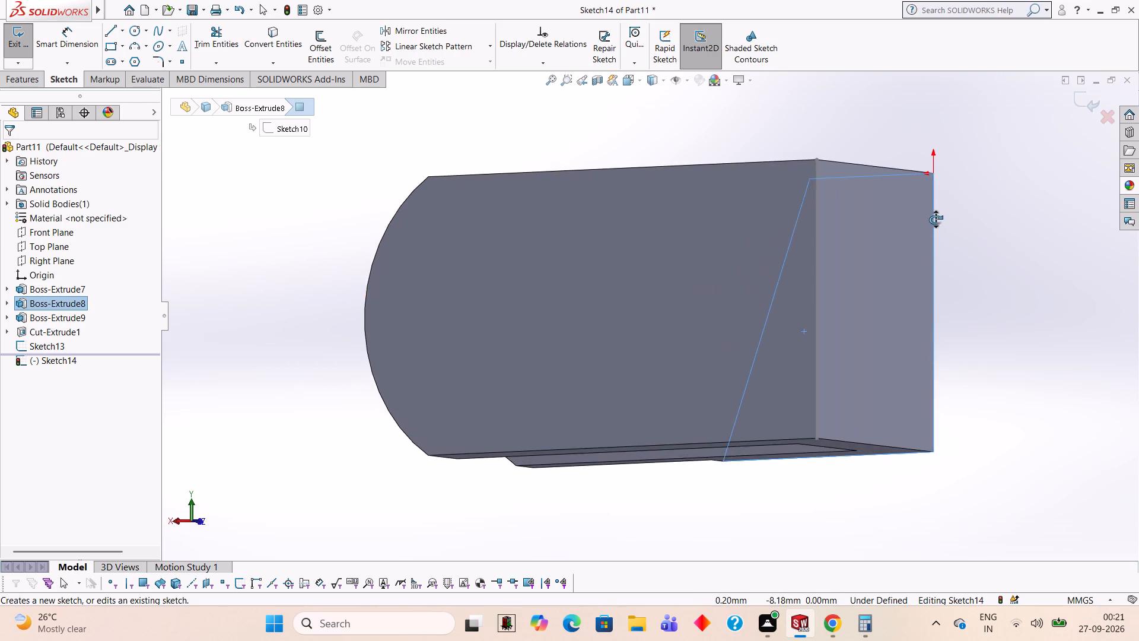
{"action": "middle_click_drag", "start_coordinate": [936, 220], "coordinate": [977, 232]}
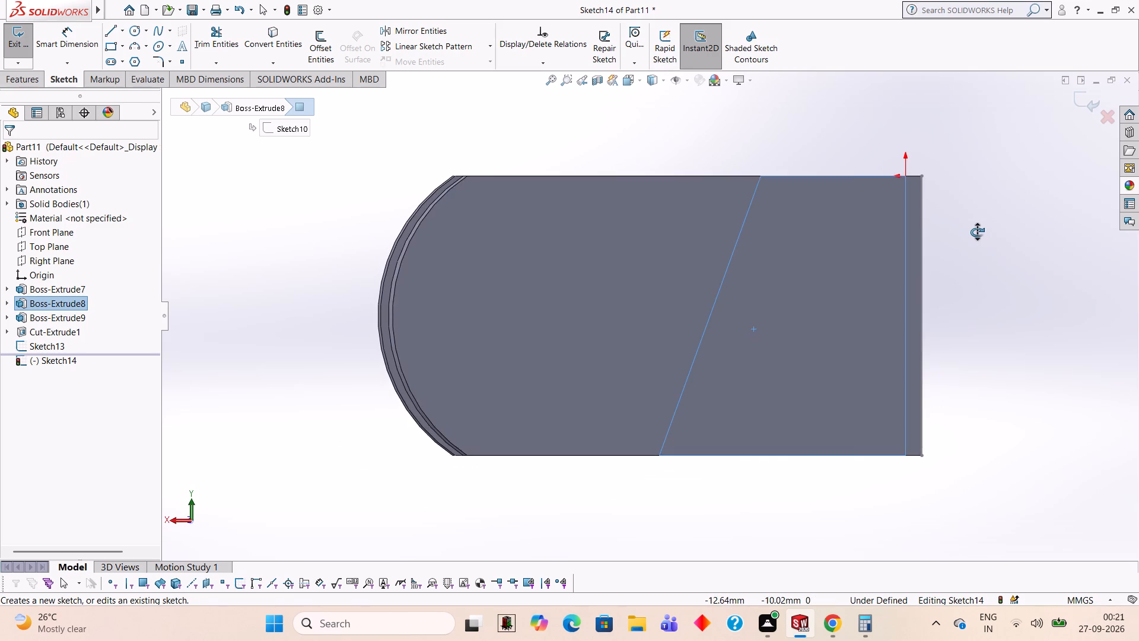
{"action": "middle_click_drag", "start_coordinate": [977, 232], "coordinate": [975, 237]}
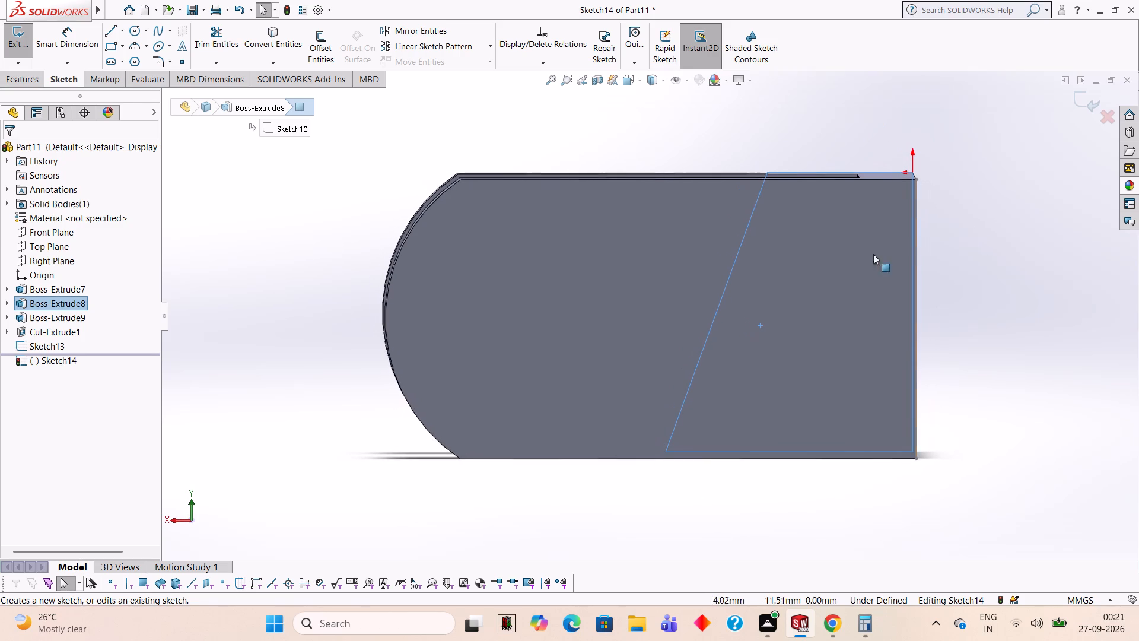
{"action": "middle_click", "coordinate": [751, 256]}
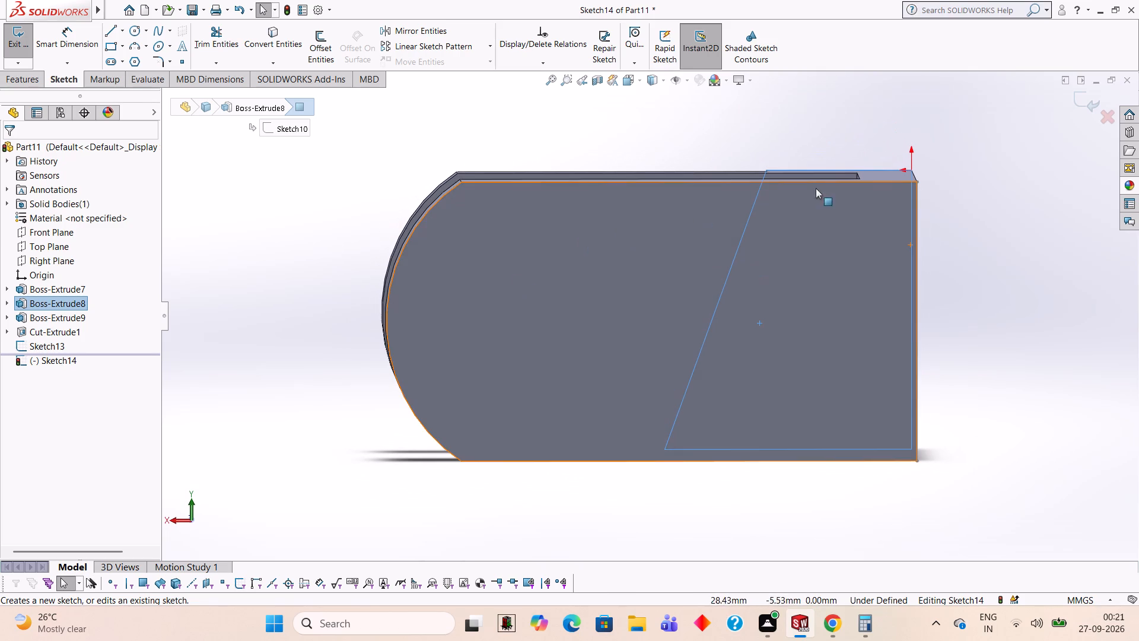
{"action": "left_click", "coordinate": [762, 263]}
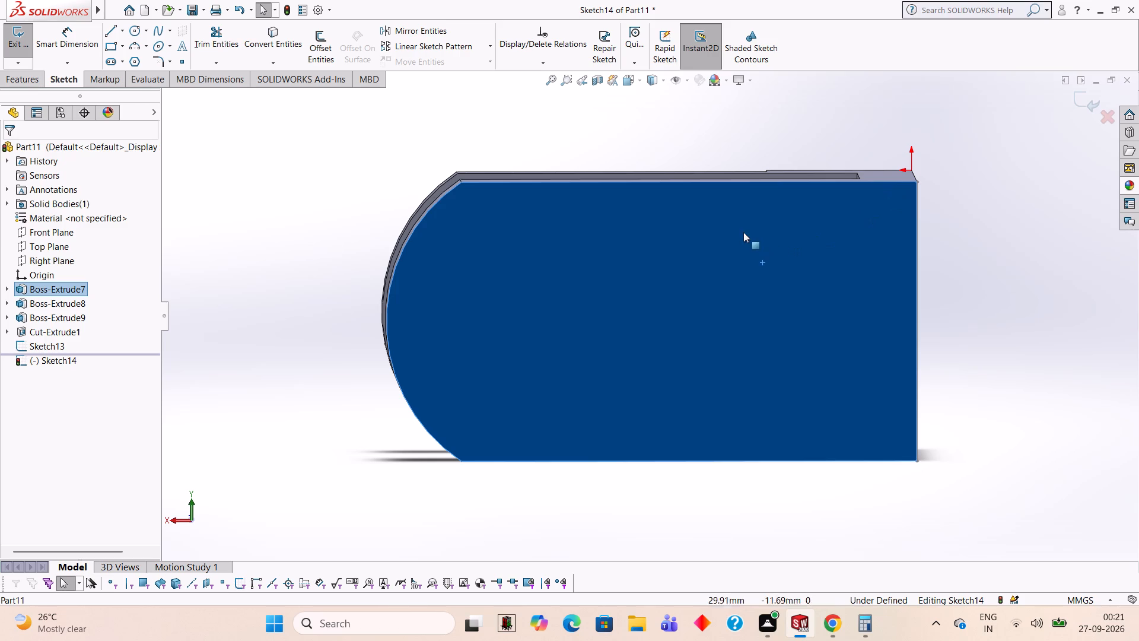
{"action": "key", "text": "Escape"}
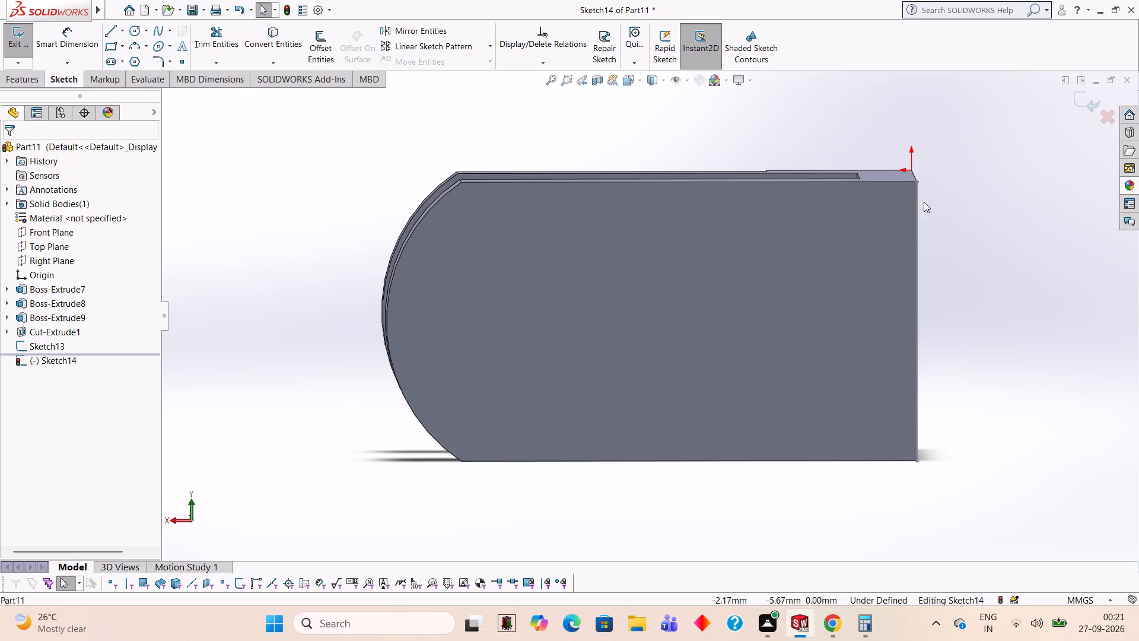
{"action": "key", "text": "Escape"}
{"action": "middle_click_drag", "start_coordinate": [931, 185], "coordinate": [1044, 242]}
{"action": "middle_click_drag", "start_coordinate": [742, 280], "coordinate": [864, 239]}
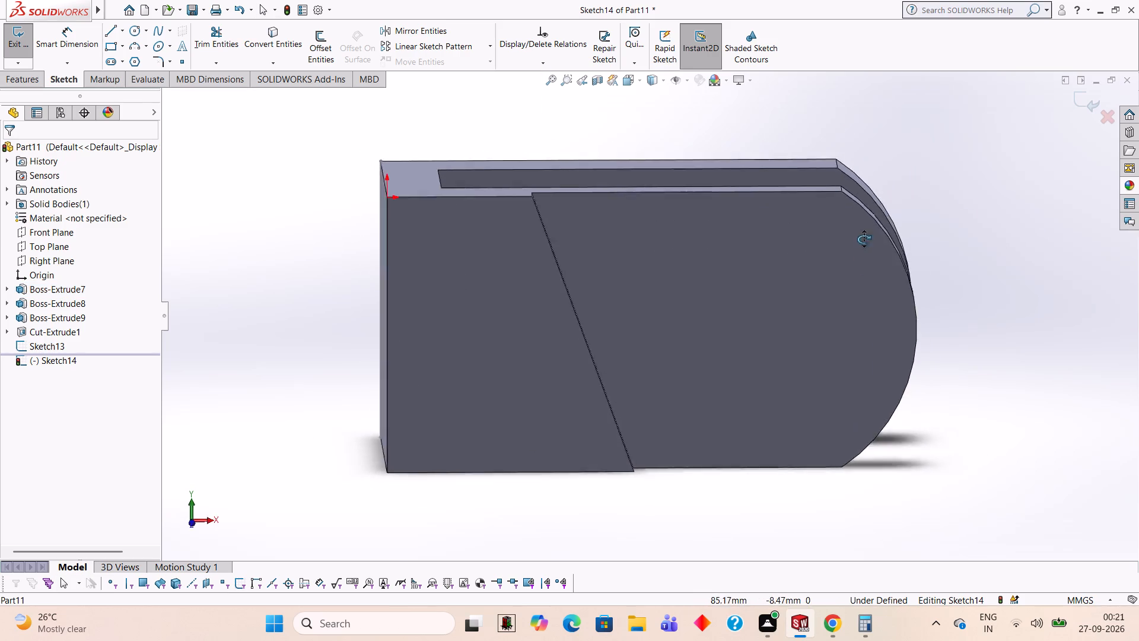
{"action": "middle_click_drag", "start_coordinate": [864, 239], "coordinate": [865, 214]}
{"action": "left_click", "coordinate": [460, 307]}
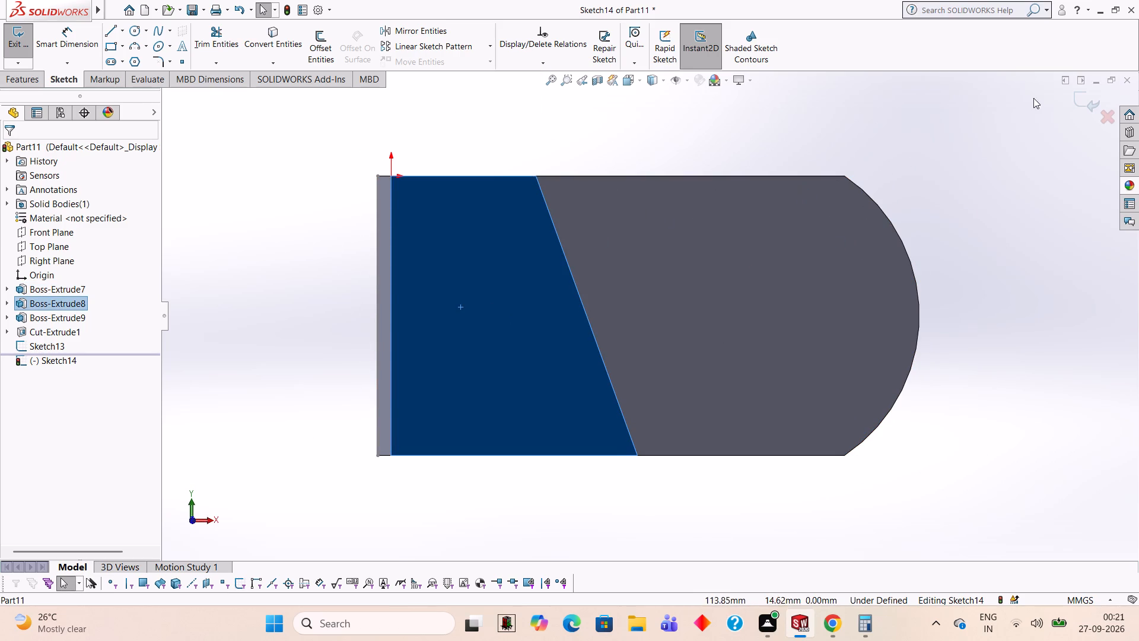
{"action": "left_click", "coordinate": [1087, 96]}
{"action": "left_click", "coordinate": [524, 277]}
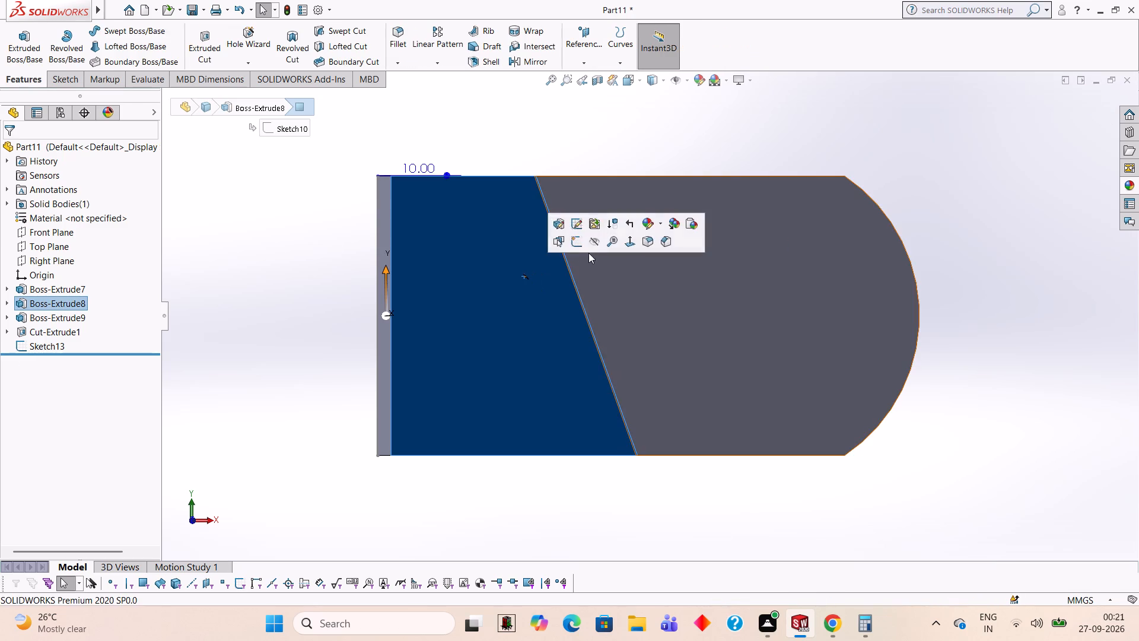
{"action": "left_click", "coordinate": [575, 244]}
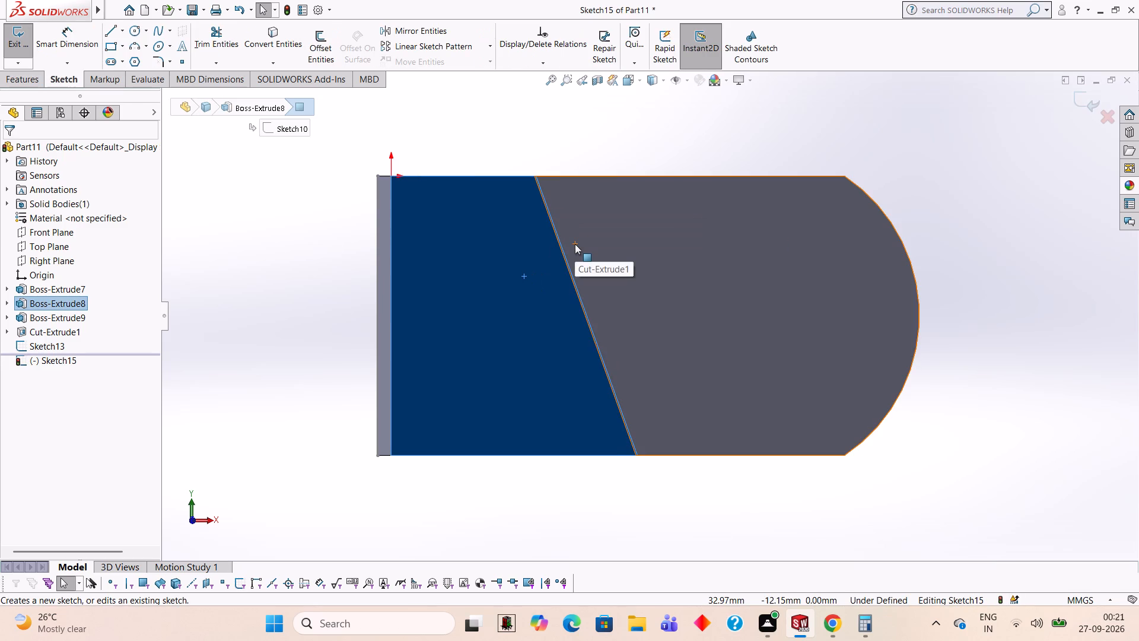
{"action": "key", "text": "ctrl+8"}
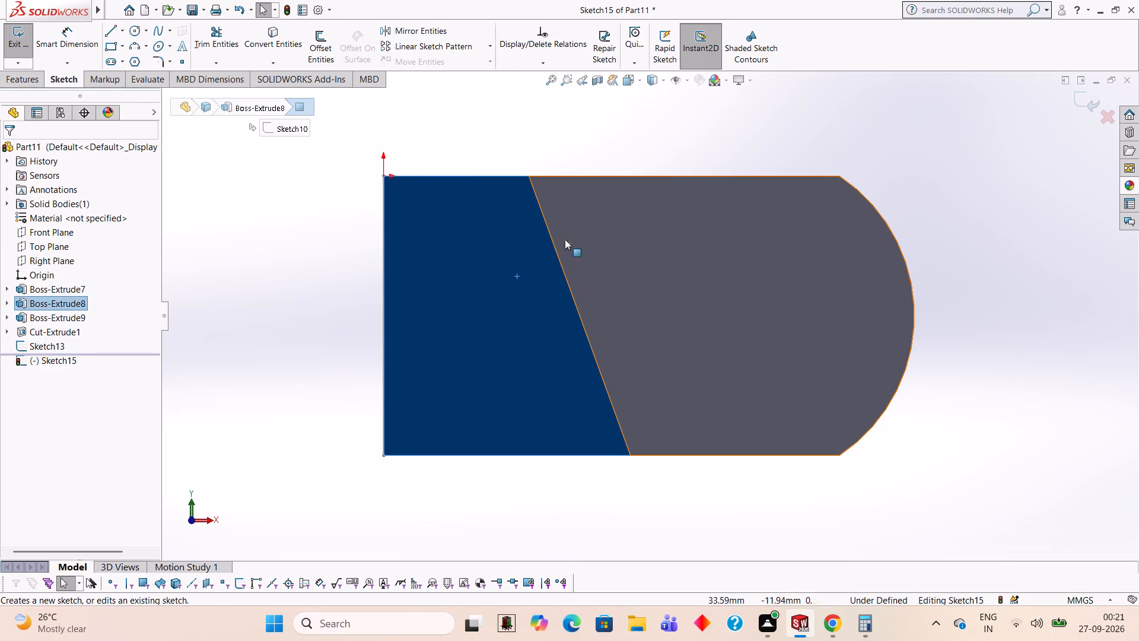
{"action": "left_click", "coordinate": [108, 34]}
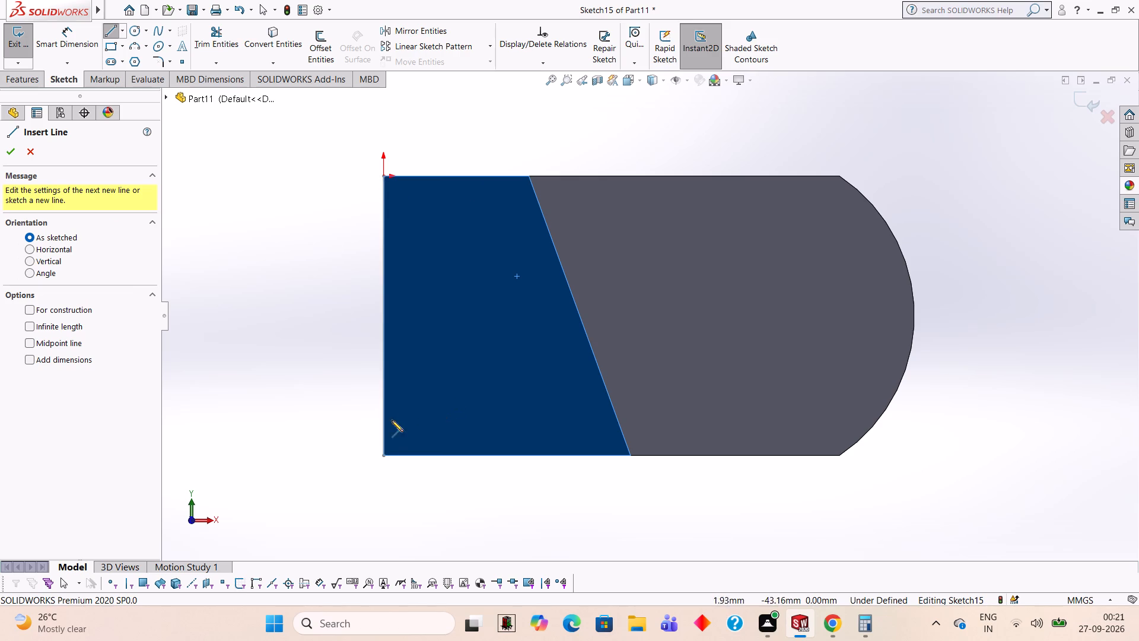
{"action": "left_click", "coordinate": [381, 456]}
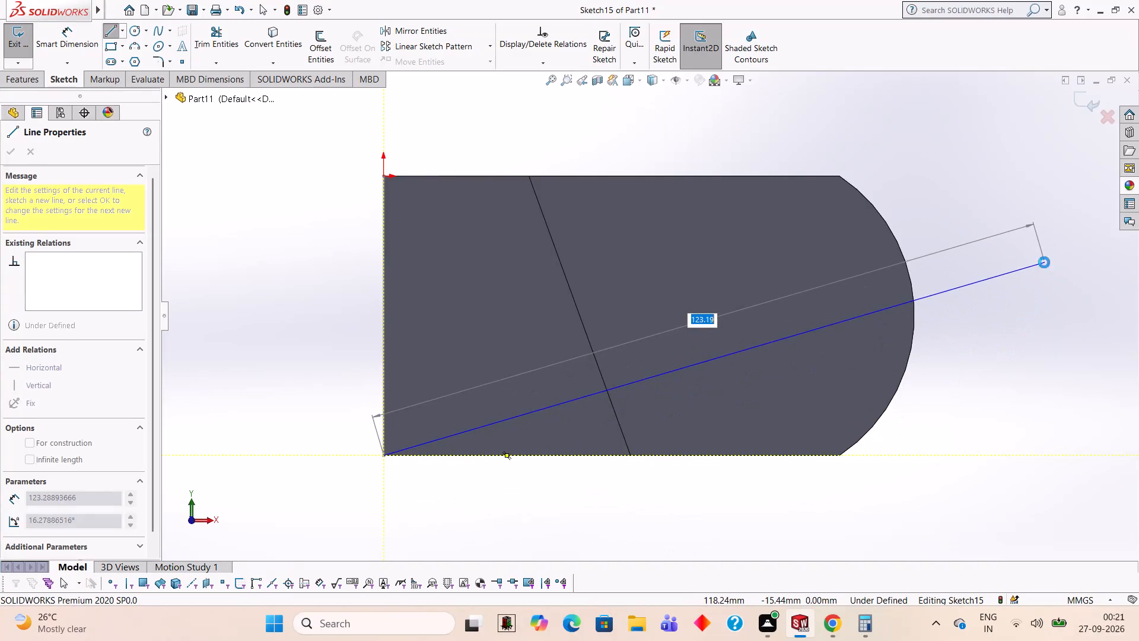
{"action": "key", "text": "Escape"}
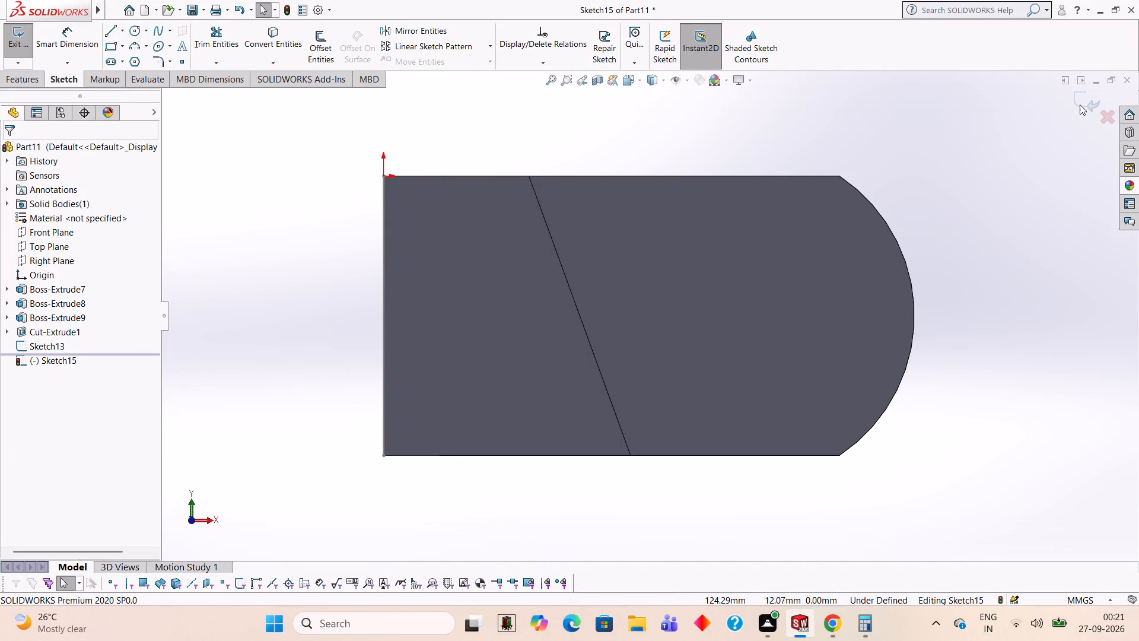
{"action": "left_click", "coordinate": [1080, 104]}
In a new sketch on the uncut plate's outer face, draw a 44.20 mm line along the lower edge from the straight-end corner.
{"action": "middle_click_drag", "start_coordinate": [1042, 242], "coordinate": [832, 255]}
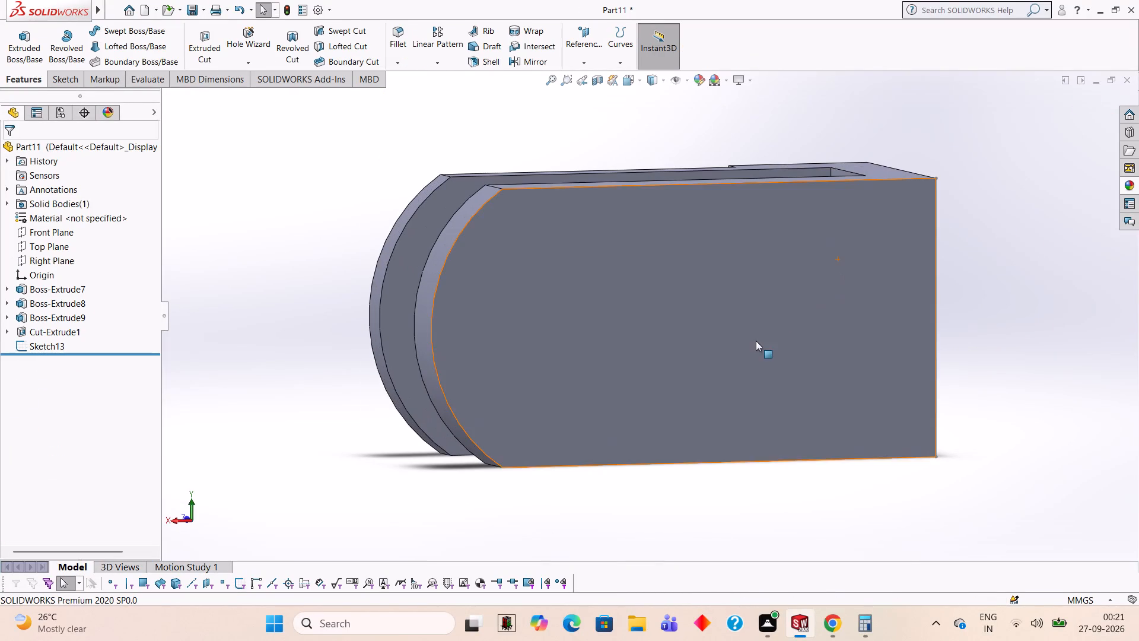
{"action": "left_click", "coordinate": [756, 341]}
{"action": "left_click", "coordinate": [802, 307]}
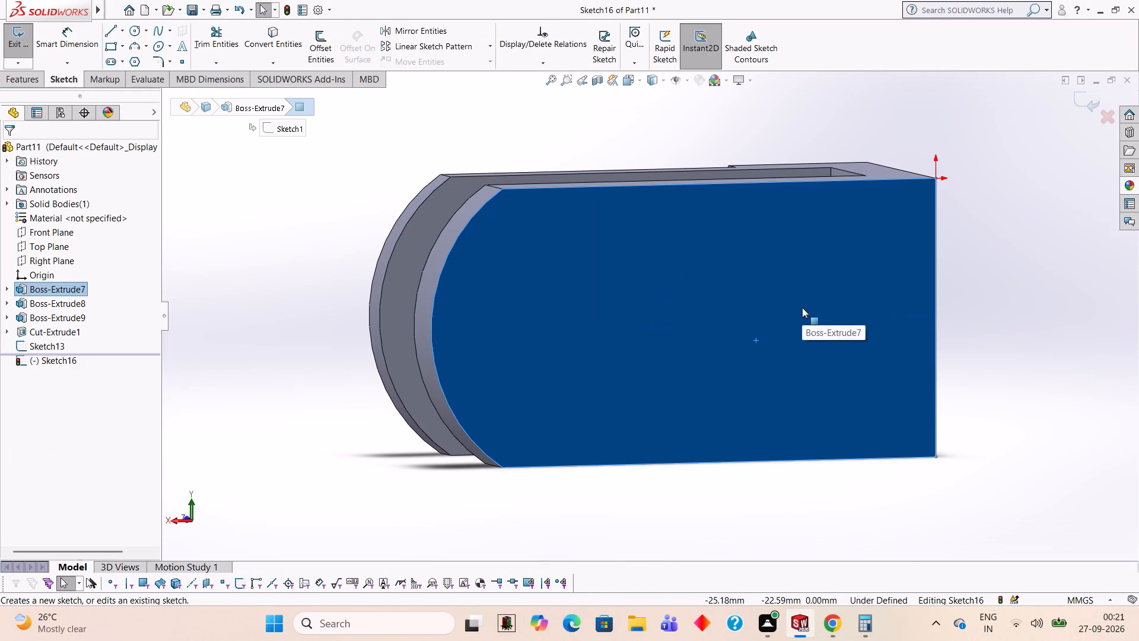
{"action": "key", "text": "ctrl+8"}
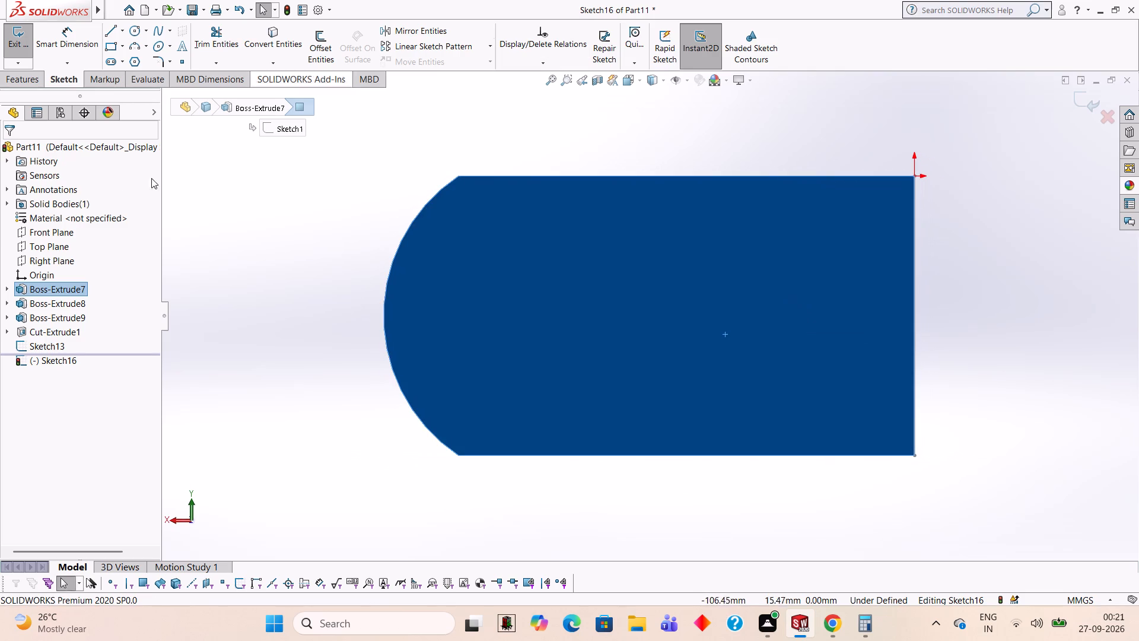
{"action": "left_click", "coordinate": [112, 30]}
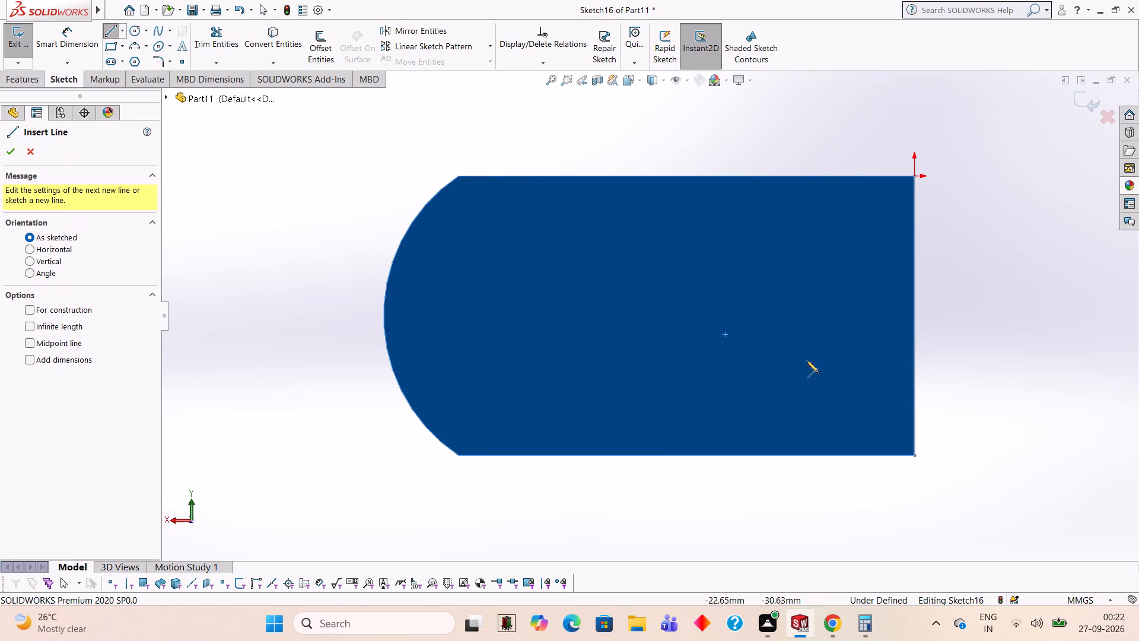
{"action": "left_click", "coordinate": [914, 456]}
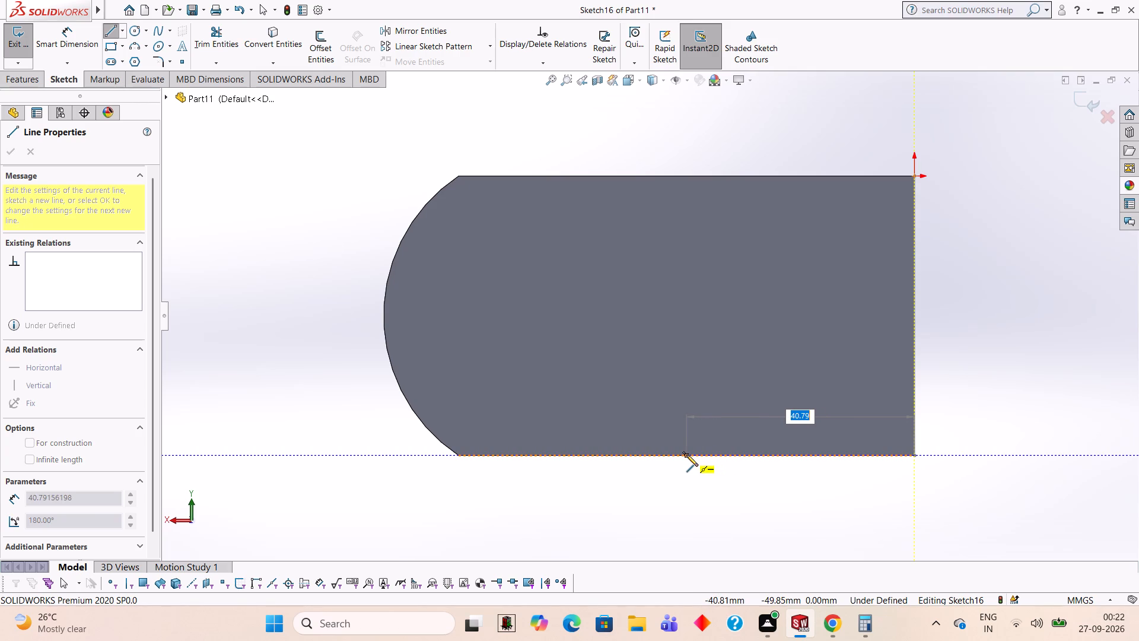
{"action": "type", "text": "44.20"}
{"action": "key", "text": "Return"}
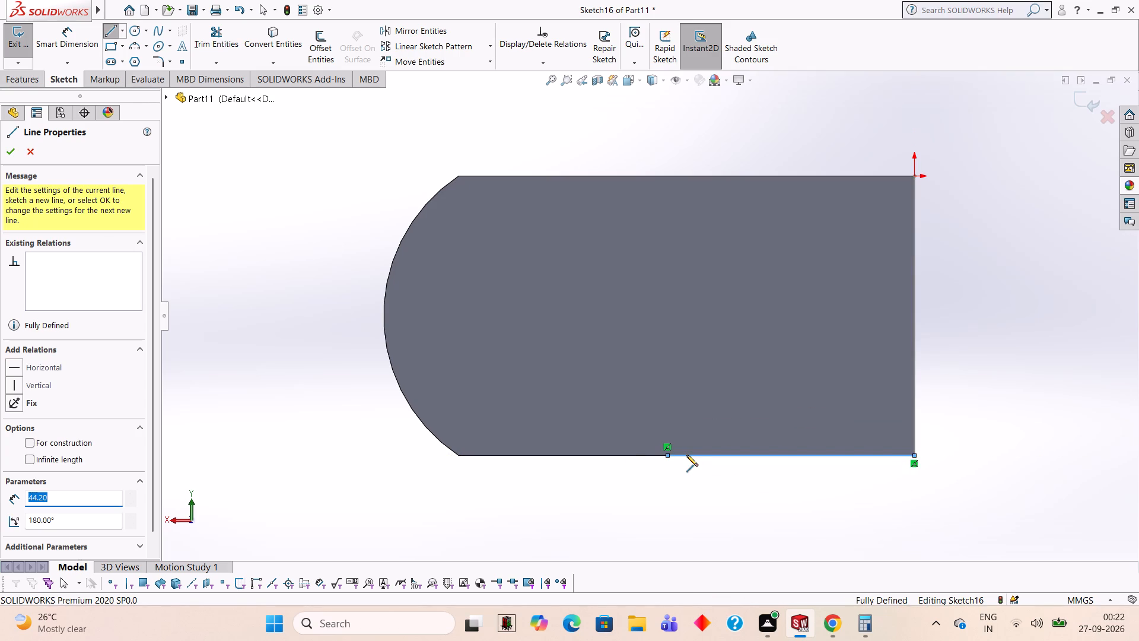
{"action": "key", "text": "Escape"}
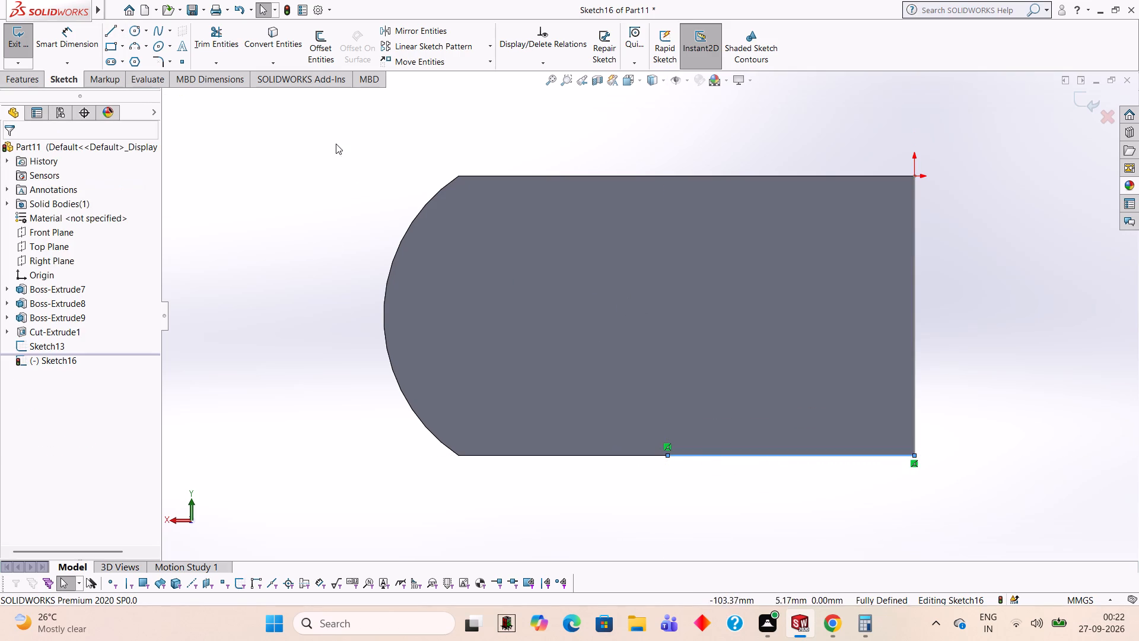
Draw a 50 mm vertical line along the plate's straight end edge, from the origin to the lower corner.
{"action": "left_click", "coordinate": [112, 26]}
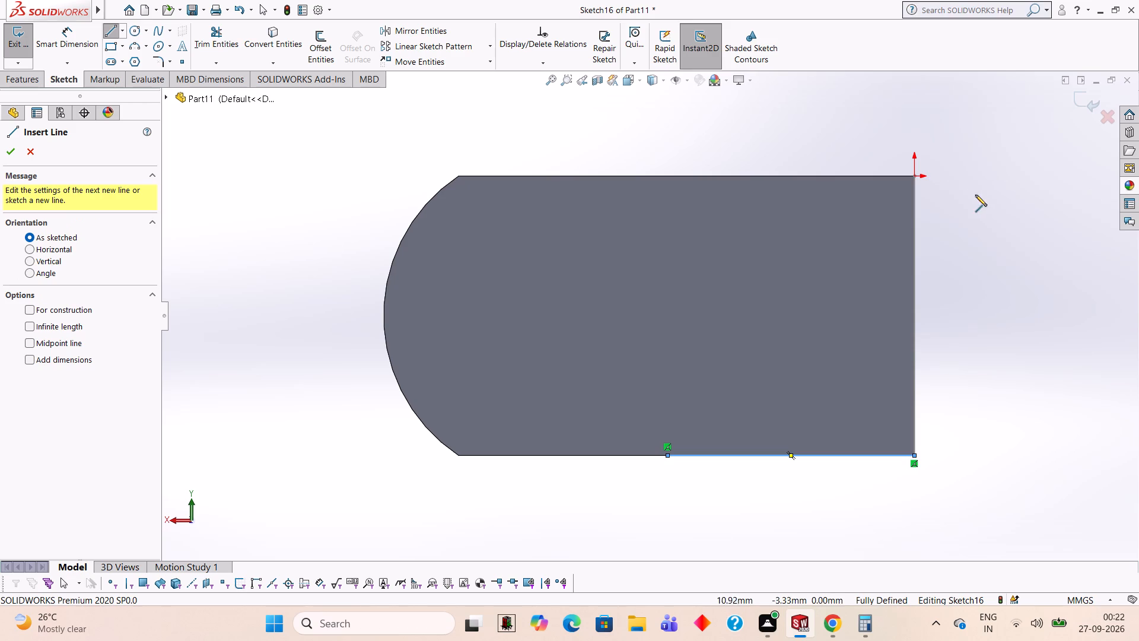
{"action": "left_click", "coordinate": [914, 174]}
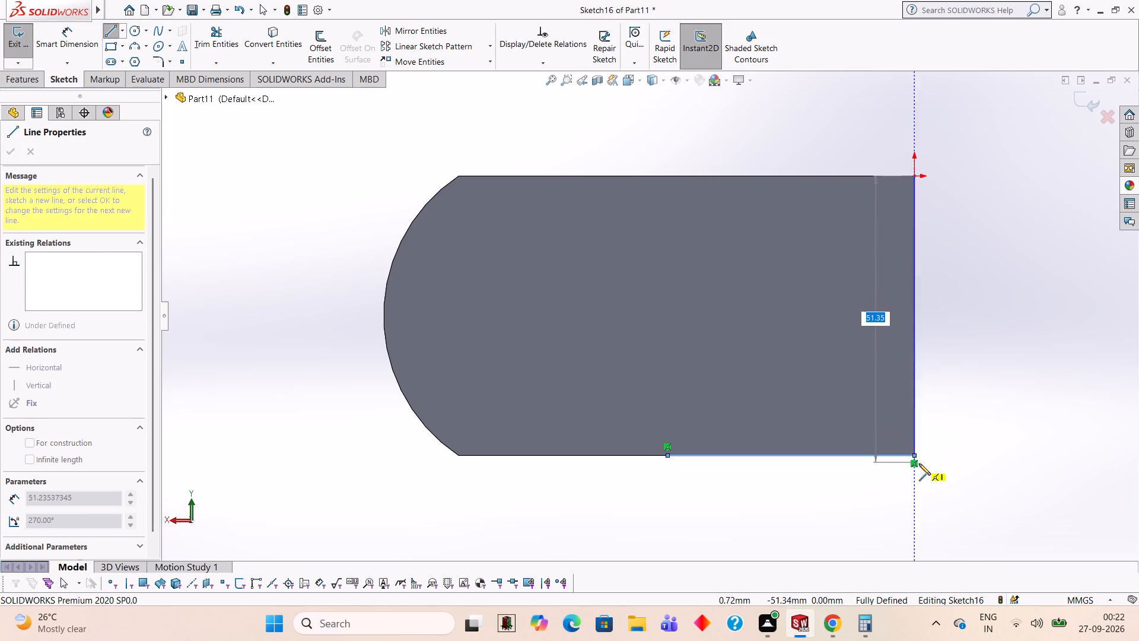
{"action": "left_click", "coordinate": [913, 455]}
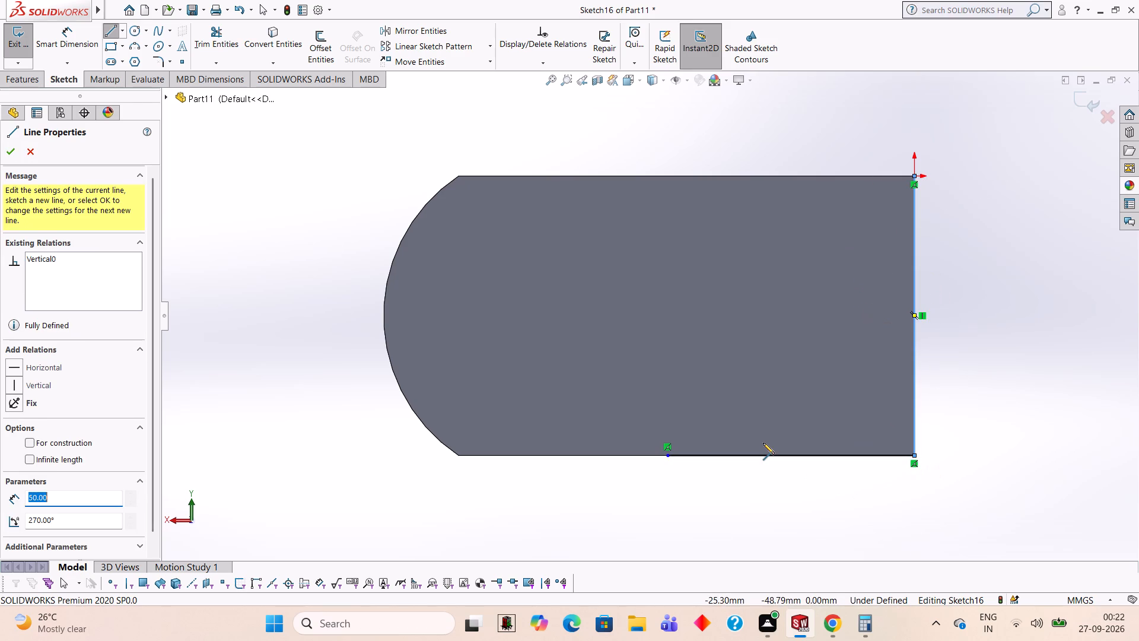
{"action": "key", "text": "Escape"}
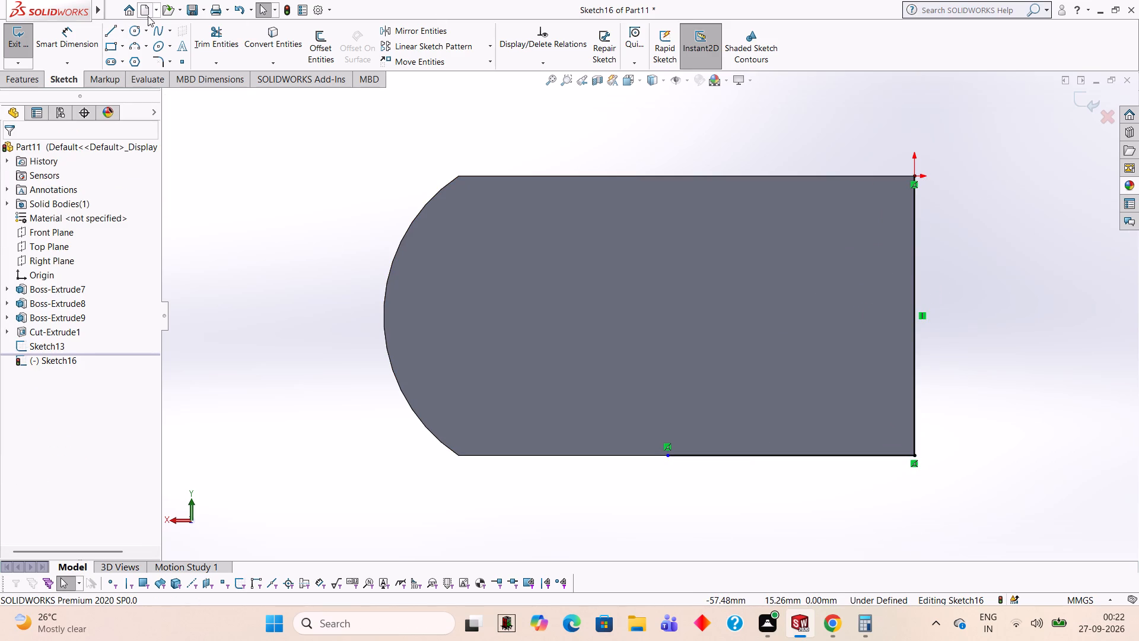
Draw a 26 mm line from the origin along the upper edge and join its end to the lower line's free end with a slanted line.
{"action": "left_click", "coordinate": [114, 30]}
{"action": "left_click", "coordinate": [0, 0]}
{"action": "middle_click", "coordinate": [0, 0]}
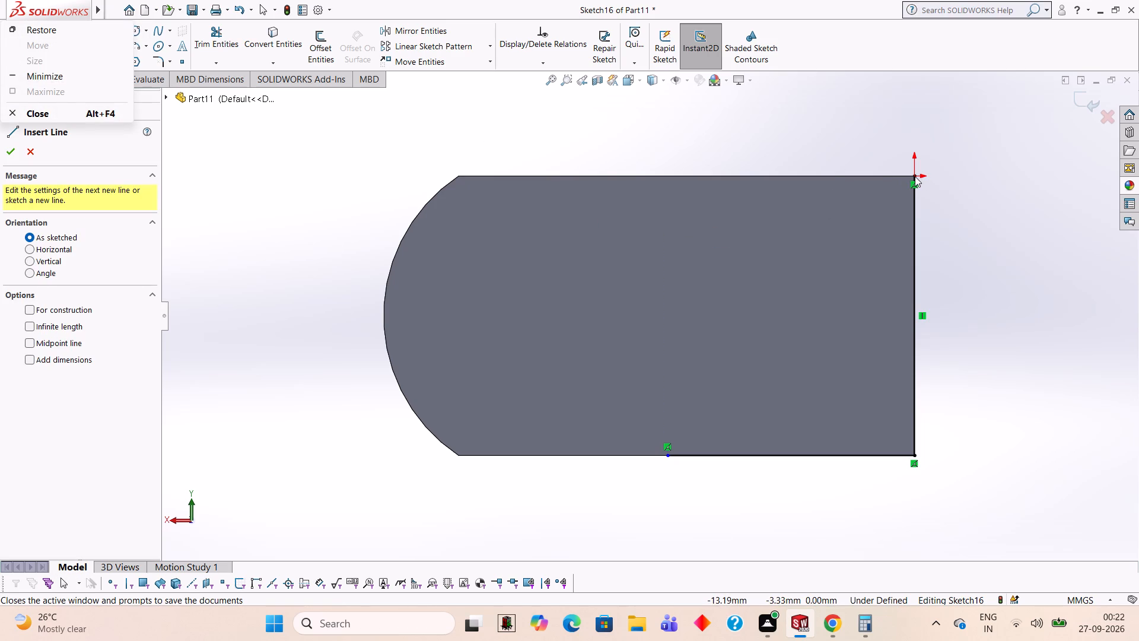
{"action": "scroll", "coordinate": [964, 188], "scroll_direction": "down", "scroll_amount": 4}
{"action": "scroll", "coordinate": [777, 245], "scroll_direction": "down", "scroll_amount": 2}
{"action": "key", "text": "Escape"}
{"action": "left_click", "coordinate": [915, 174]}
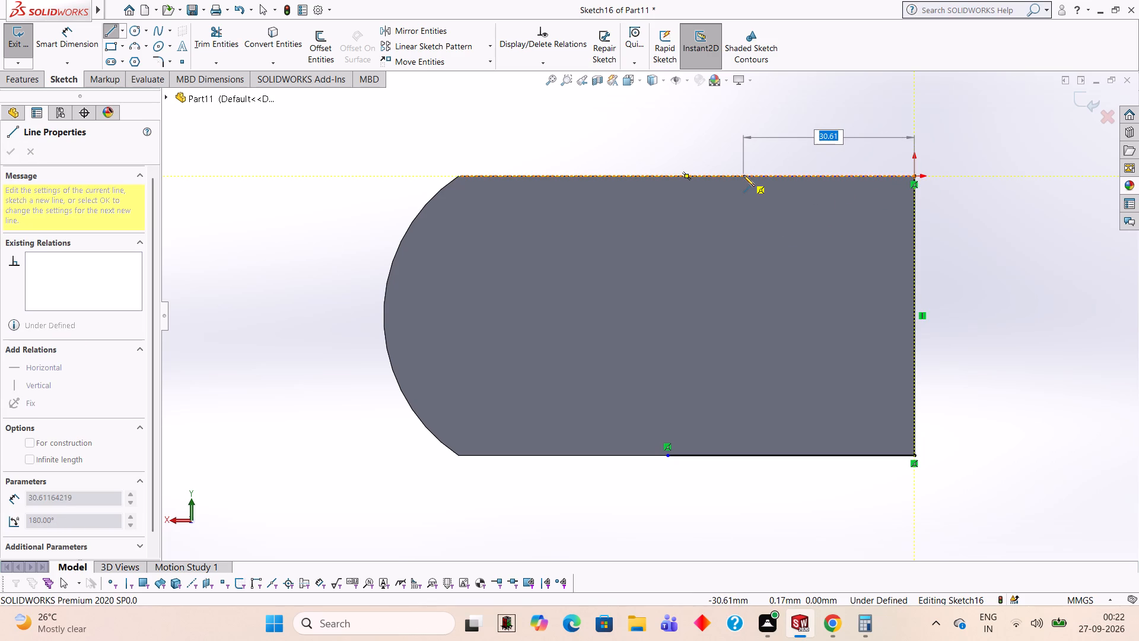
{"action": "type", "text": "26"}
{"action": "key", "text": "Return"}
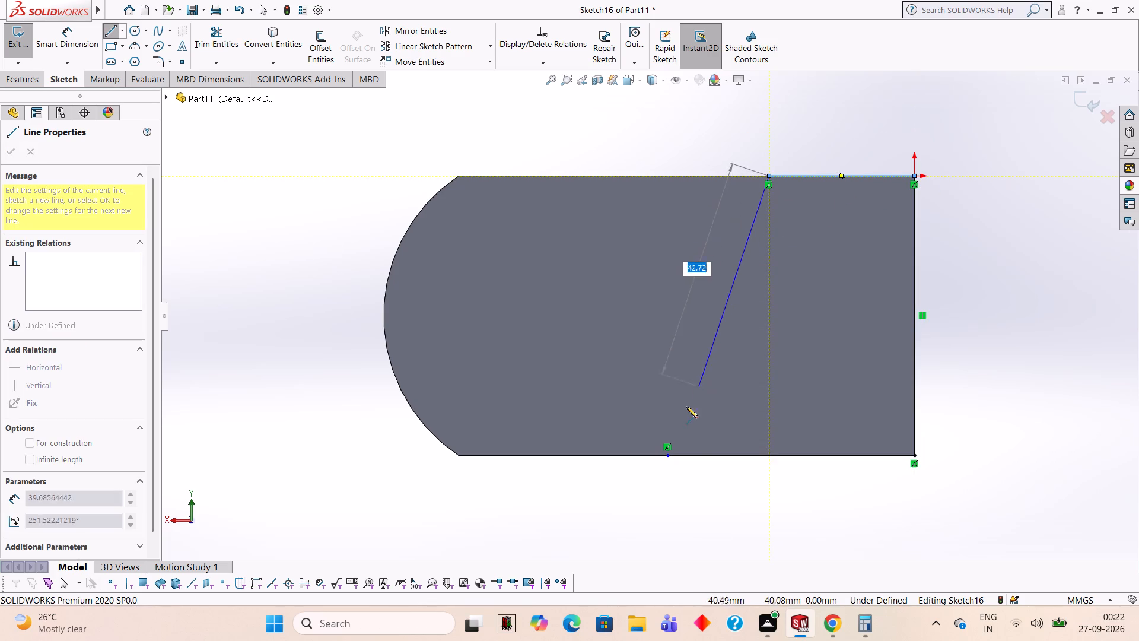
{"action": "left_click", "coordinate": [667, 454]}
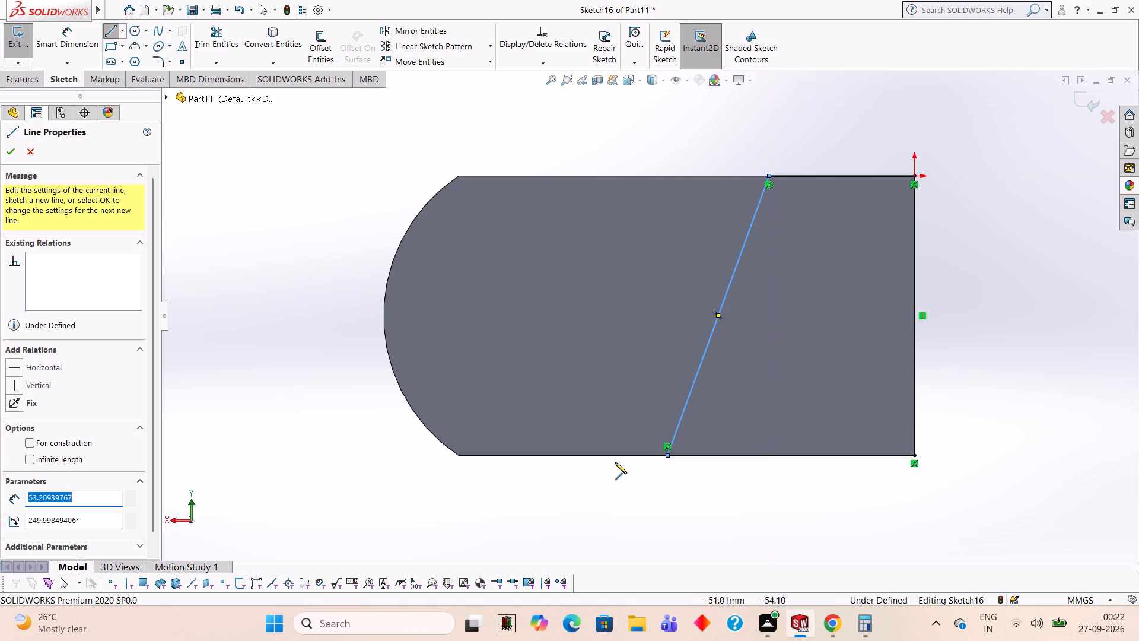
{"action": "key", "text": "Escape"}
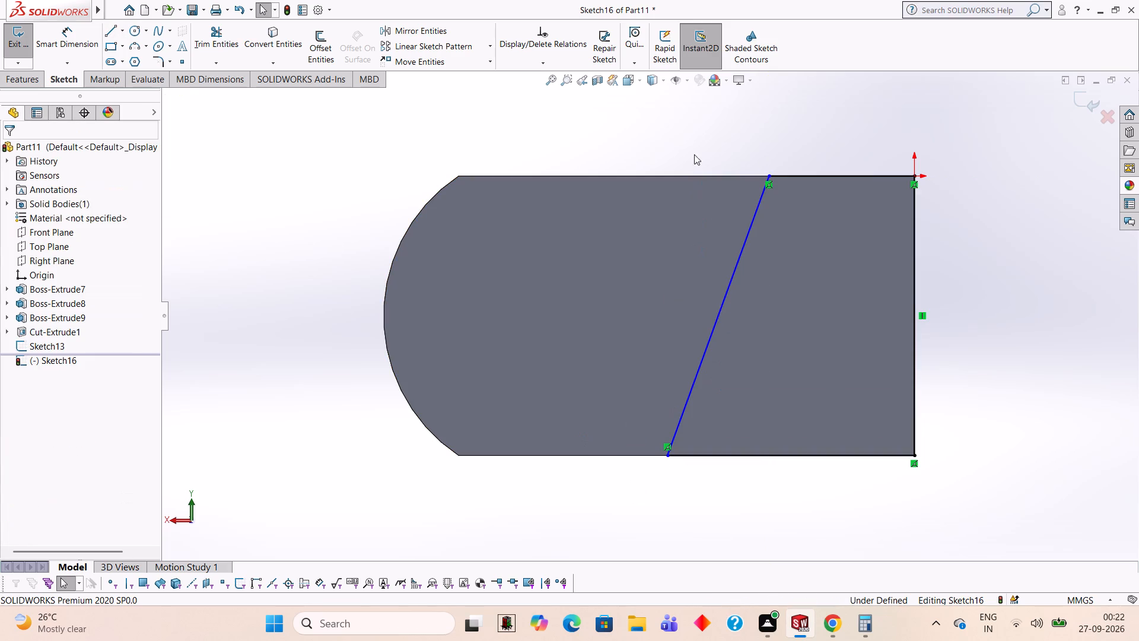
Draw connected lines from the slanted line's upper end along the upper edge, vertically across the arc's endpoints, and back along the lower edge to its lower end.
{"action": "middle_click_drag", "start_coordinate": [695, 145], "coordinate": [691, 215]}
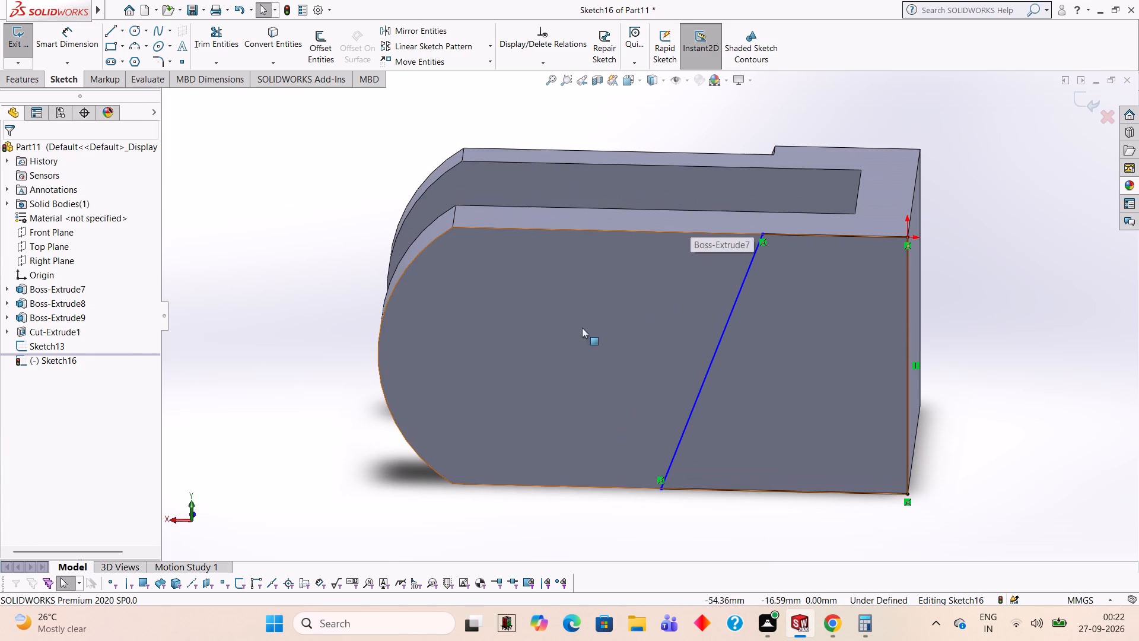
{"action": "middle_click_drag", "start_coordinate": [720, 172], "coordinate": [724, 118]}
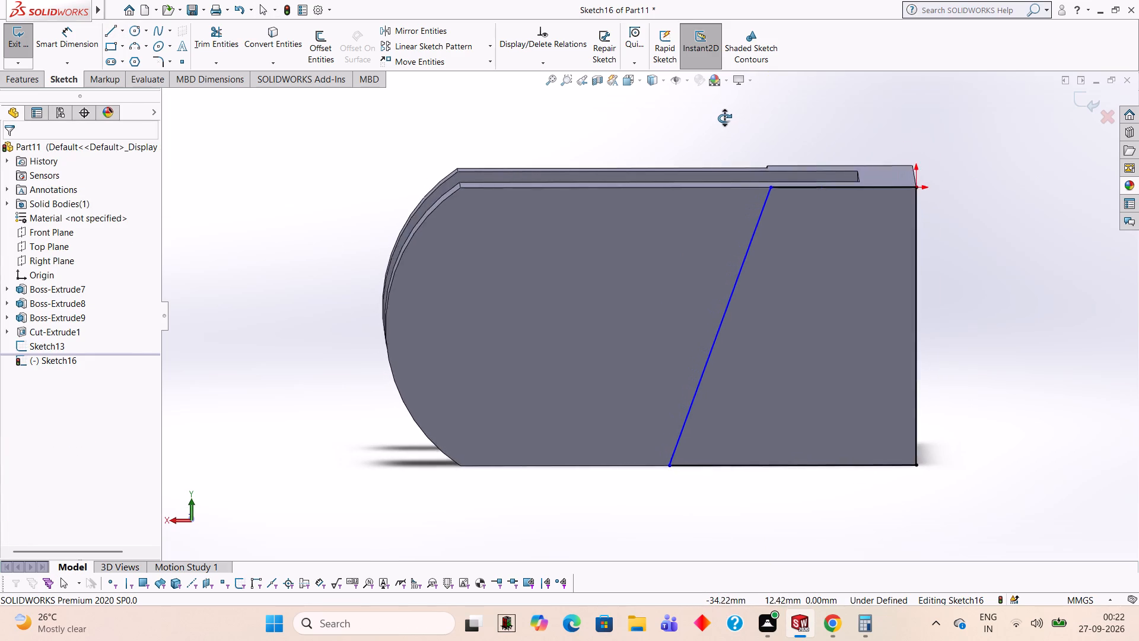
{"action": "middle_click_drag", "start_coordinate": [724, 118], "coordinate": [721, 116]}
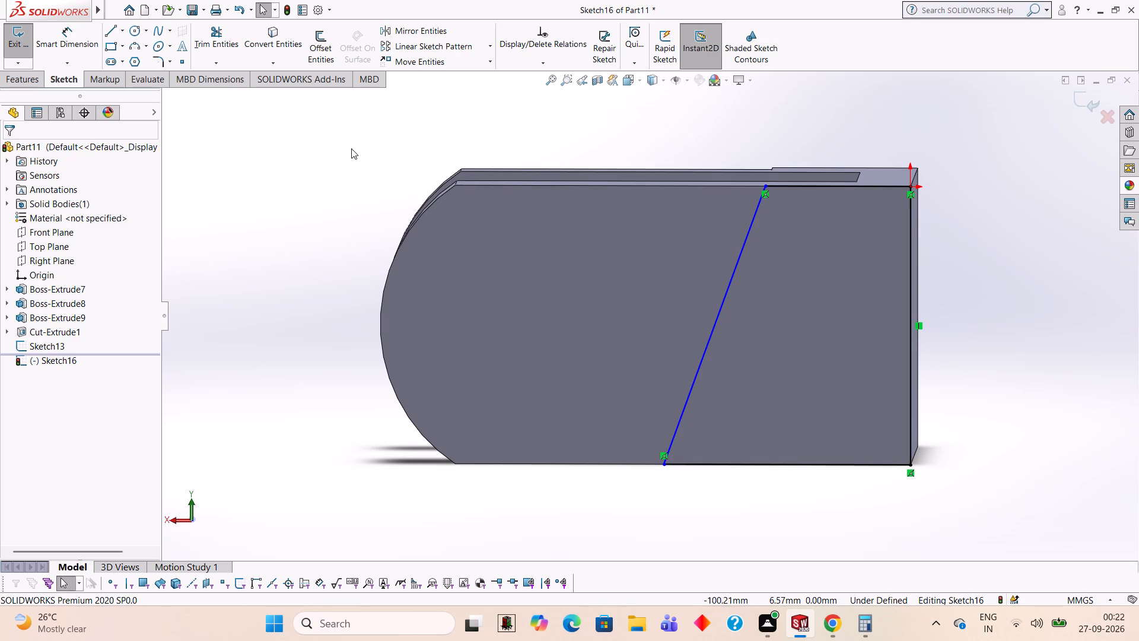
{"action": "left_click", "coordinate": [112, 36]}
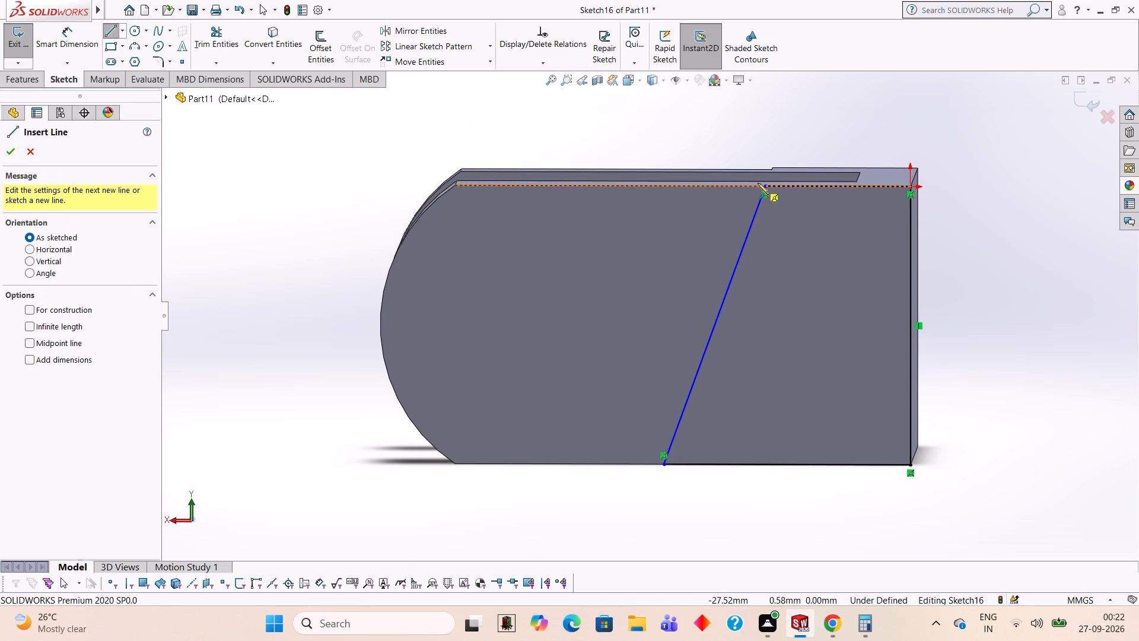
{"action": "left_click", "coordinate": [764, 185]}
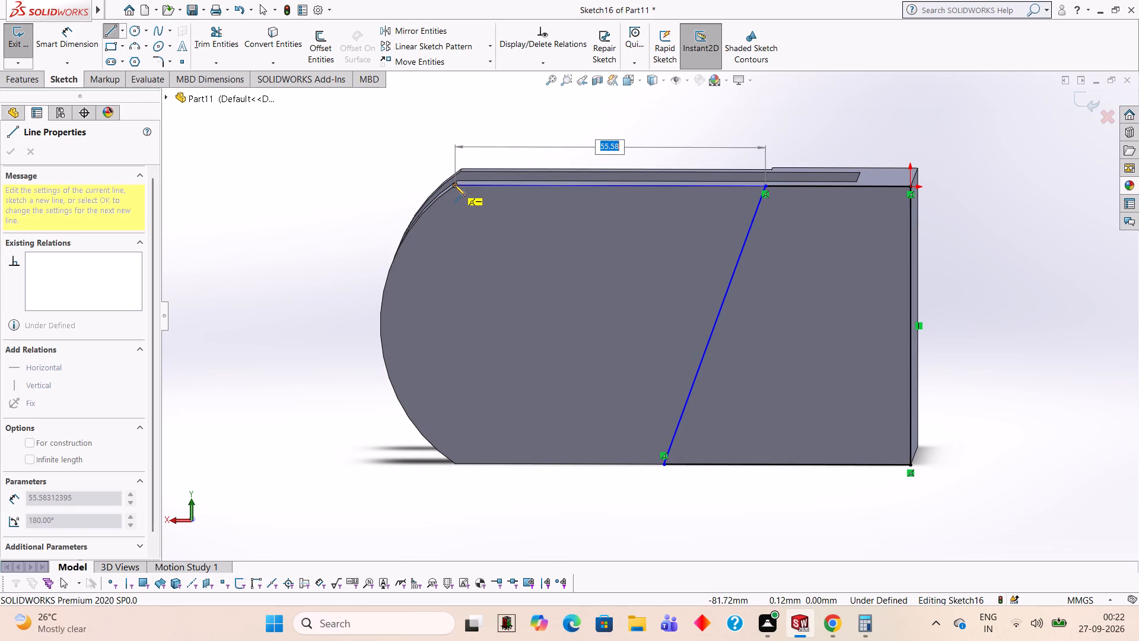
{"action": "left_click", "coordinate": [454, 185]}
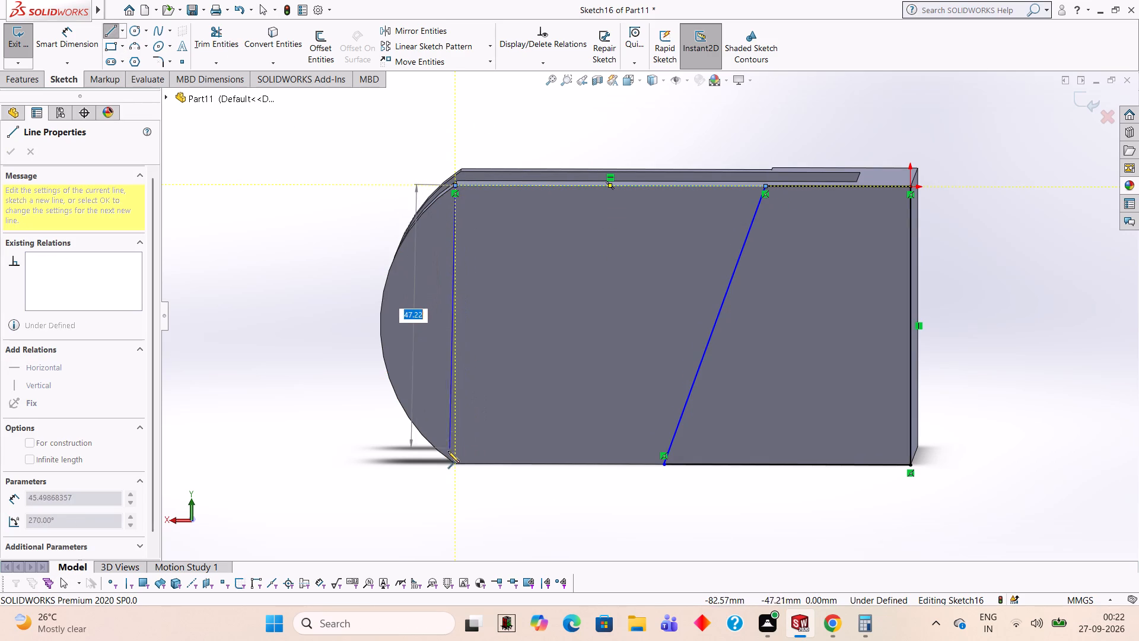
{"action": "left_click", "coordinate": [454, 464]}
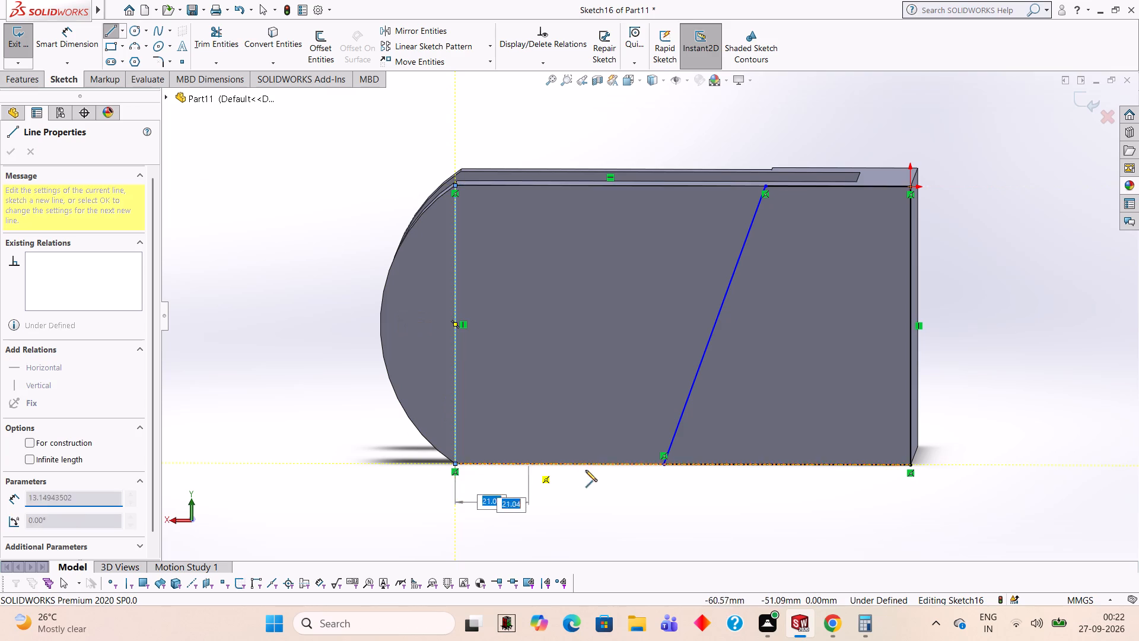
{"action": "left_click", "coordinate": [663, 465]}
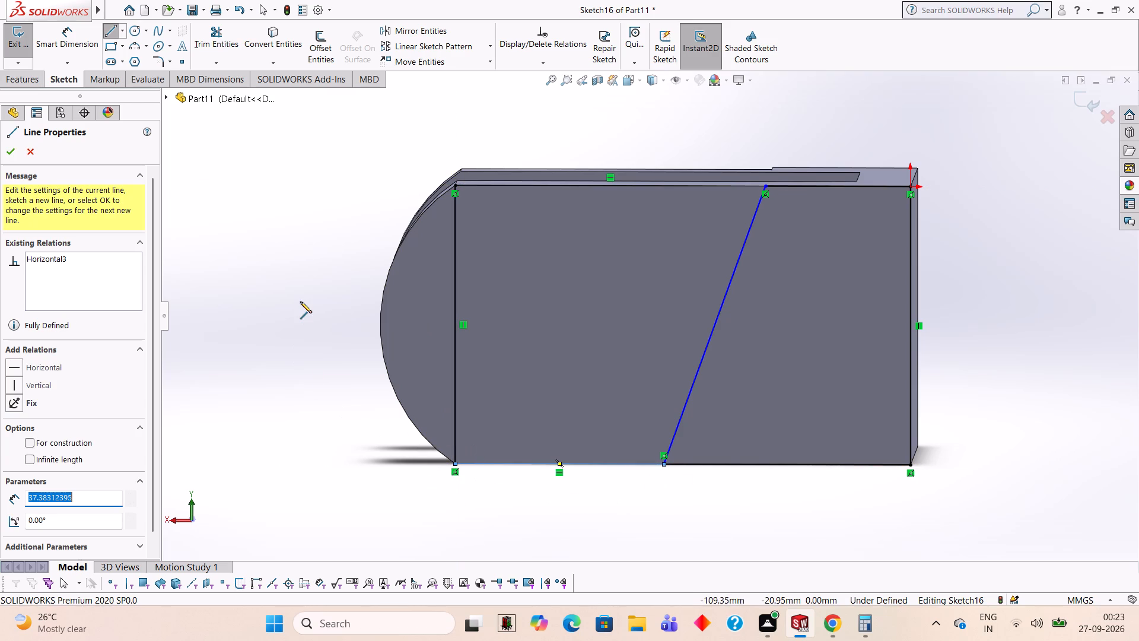
{"action": "key", "text": "Escape"}
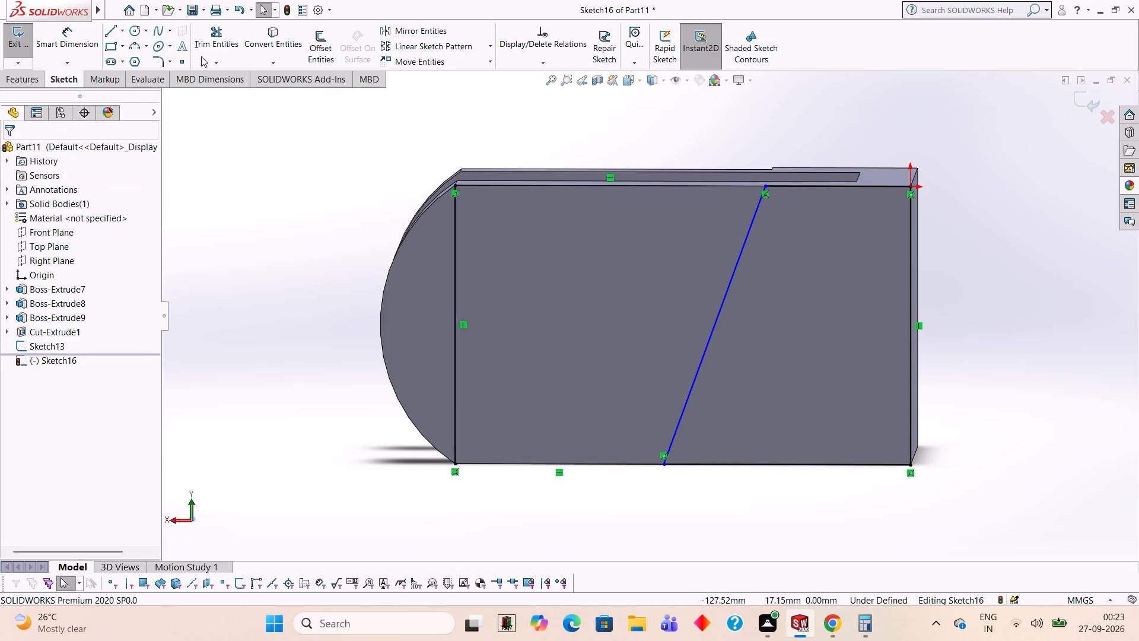
Draw a circle of radius 30 mm centred on the centre point of the plate's rounded end.
{"action": "left_click", "coordinate": [133, 34]}
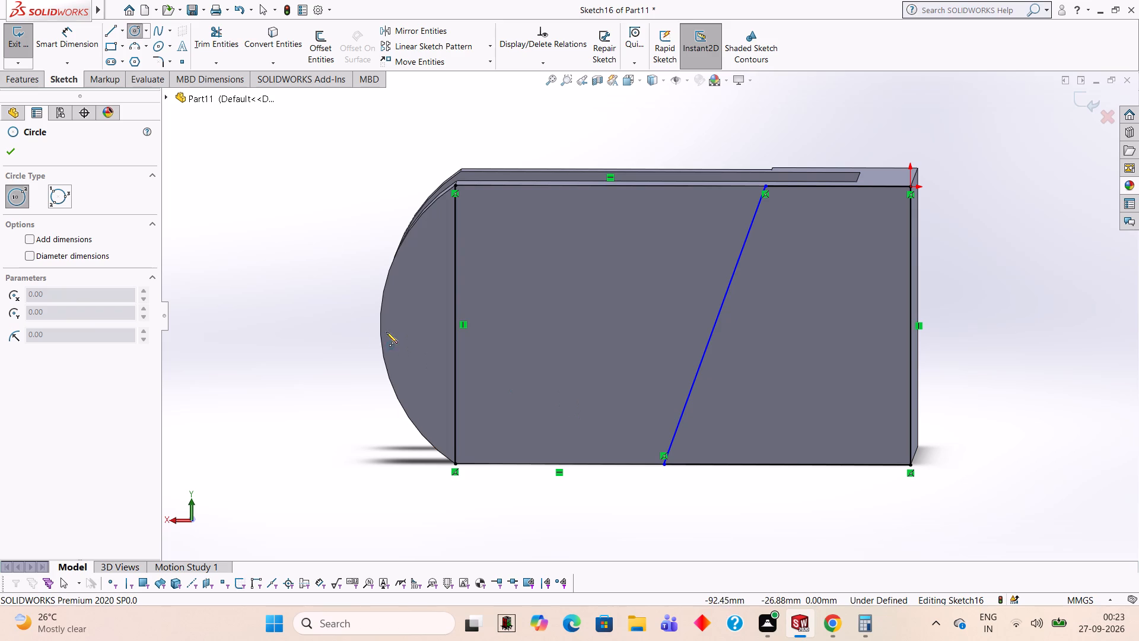
{"action": "left_click", "coordinate": [548, 325]}
{"action": "type", "text": "30"}
{"action": "key", "text": "Return"}
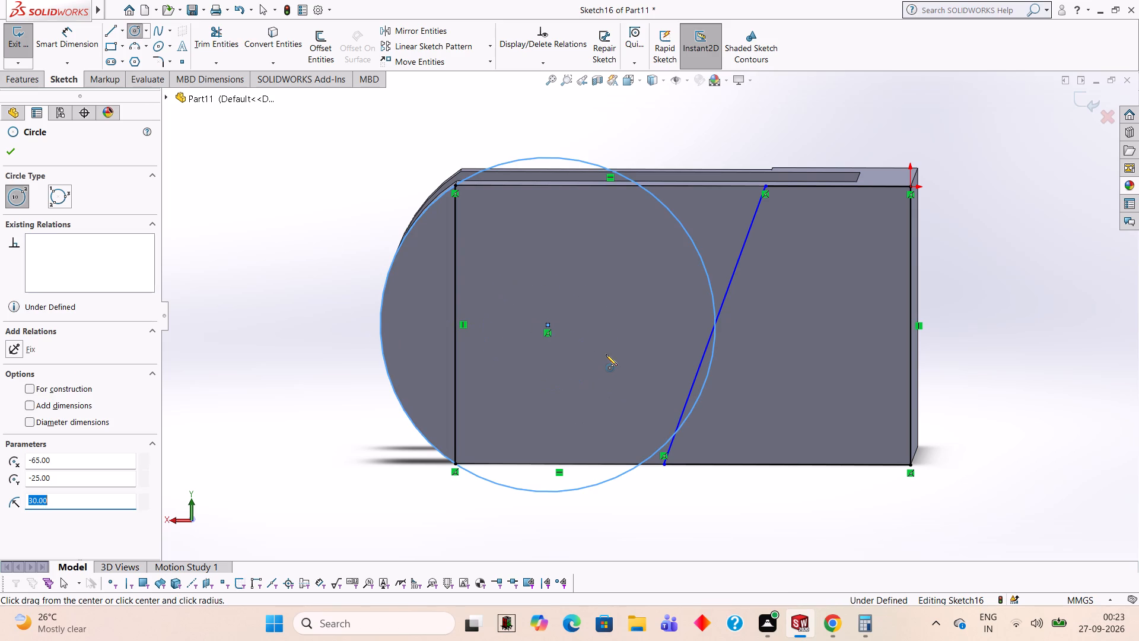
Trim the circle to leave only the arc along the plate's rounded end.
{"action": "left_click", "coordinate": [225, 46]}
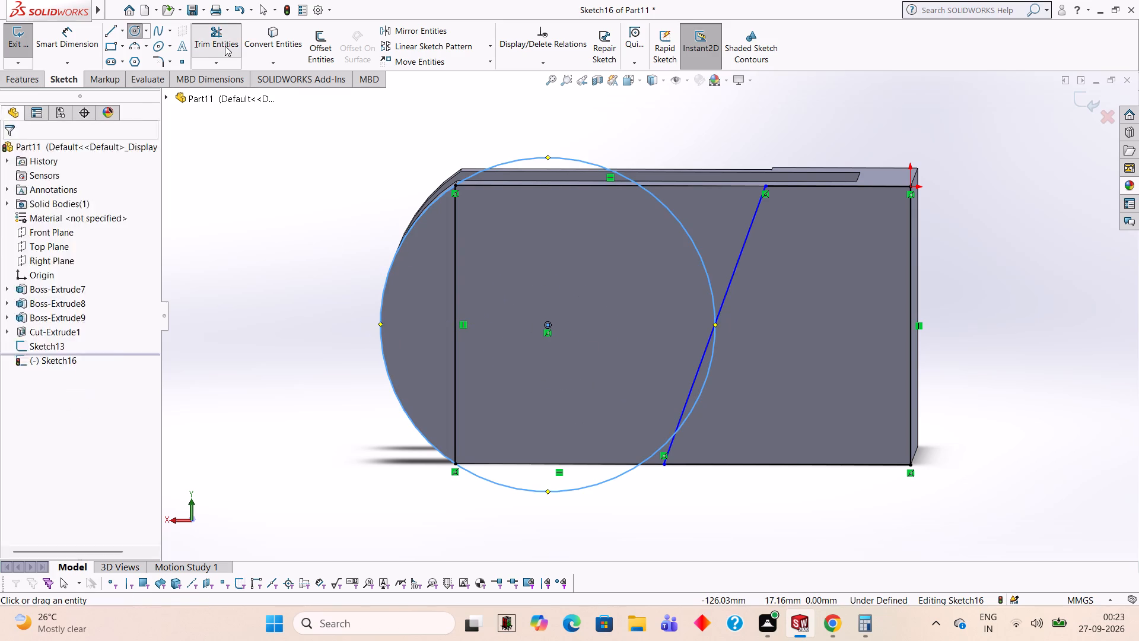
{"action": "left_click", "coordinate": [561, 157]}
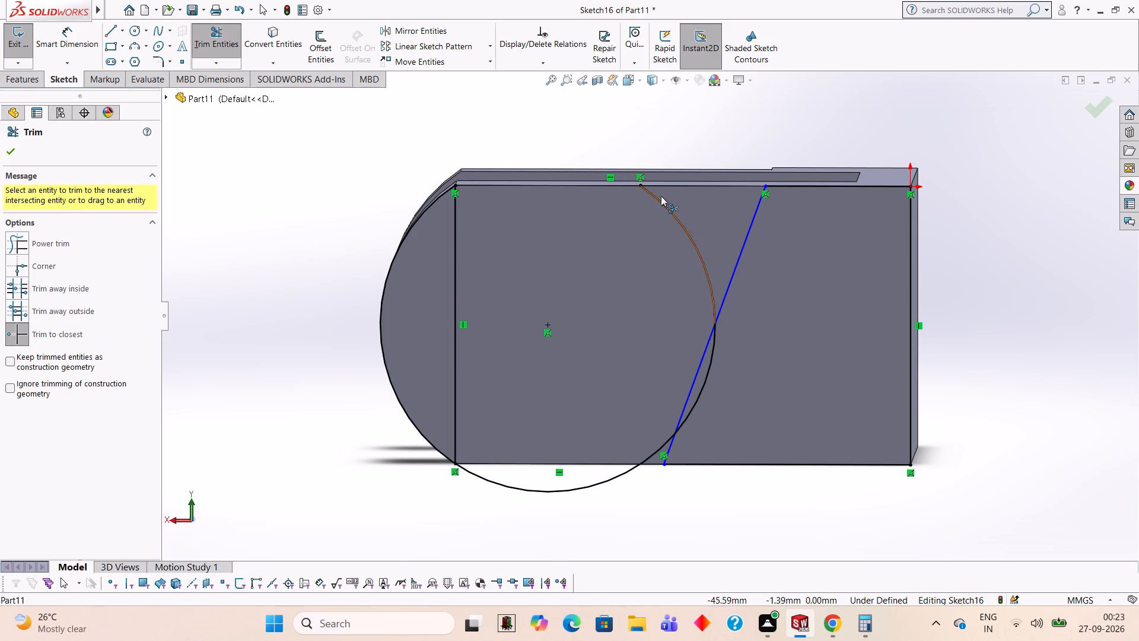
{"action": "left_click", "coordinate": [672, 214]}
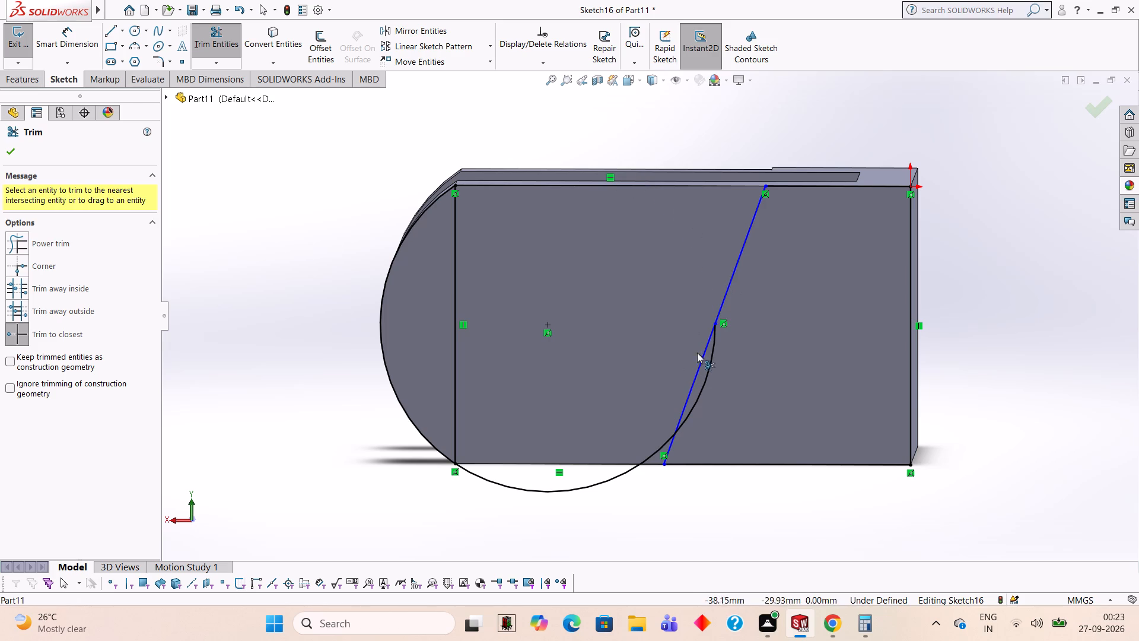
{"action": "left_click", "coordinate": [712, 360]}
{"action": "left_click", "coordinate": [586, 485]}
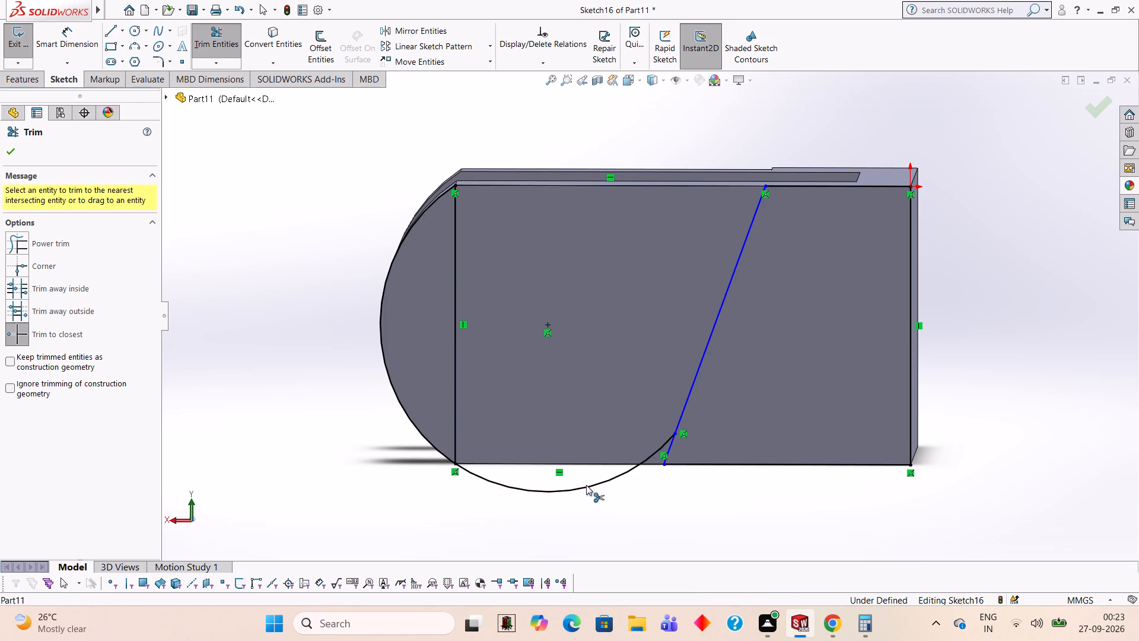
{"action": "left_click", "coordinate": [666, 440]}
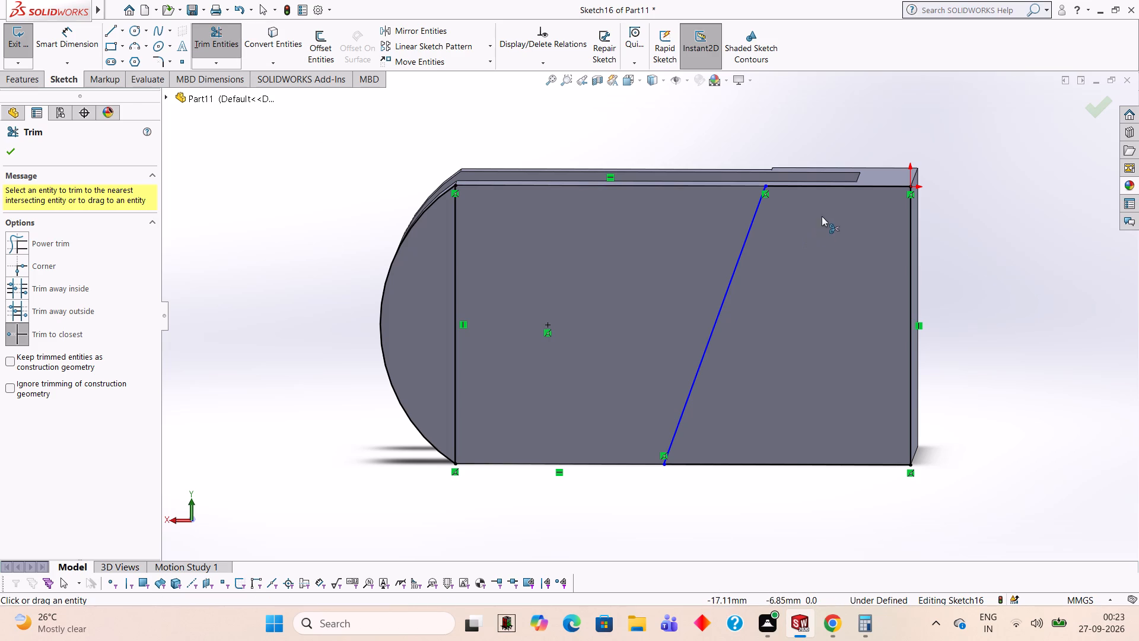
Trim the outline segments around the end block and the vertical line across the arc's endpoints, leaving only the recess profile.
{"action": "left_click", "coordinate": [835, 189]}
{"action": "left_click", "coordinate": [912, 247]}
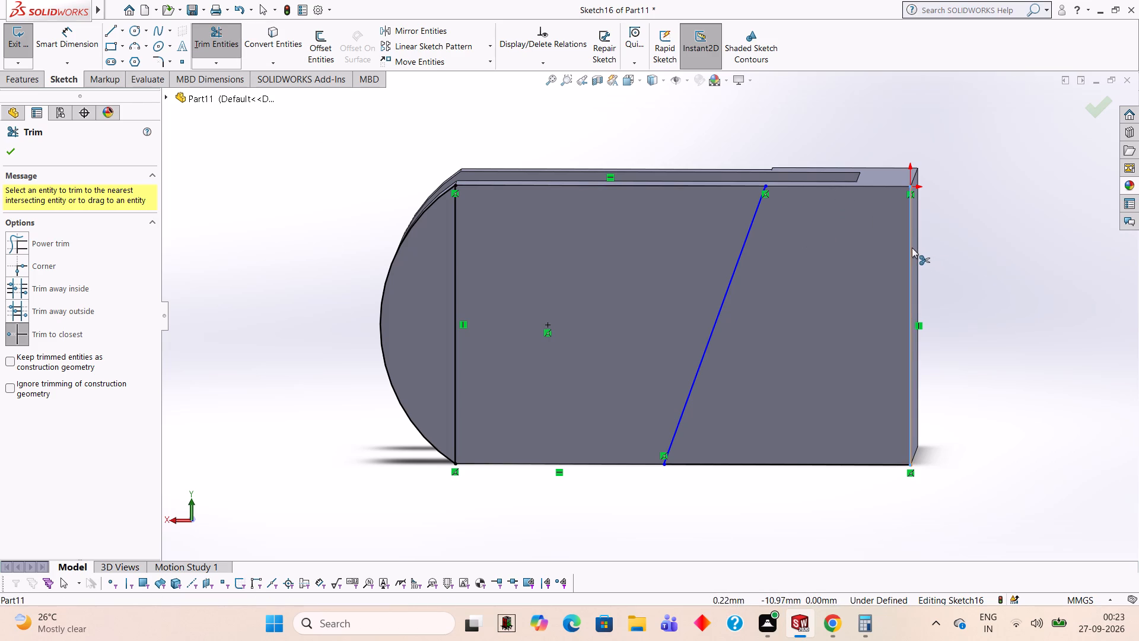
{"action": "left_click", "coordinate": [863, 466]}
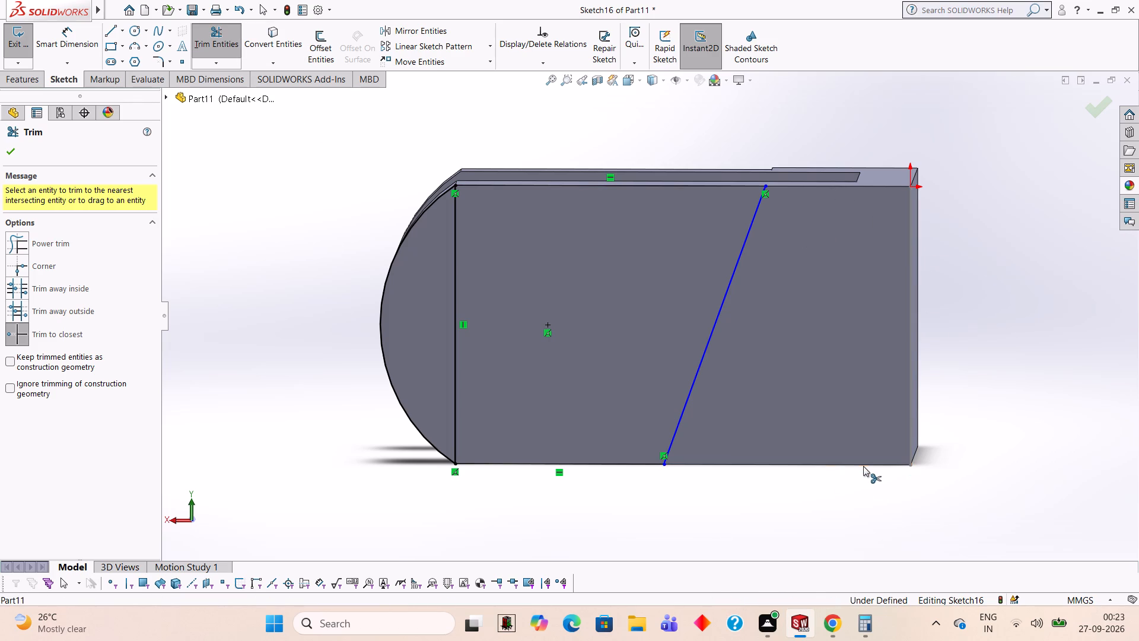
{"action": "left_click", "coordinate": [456, 369]}
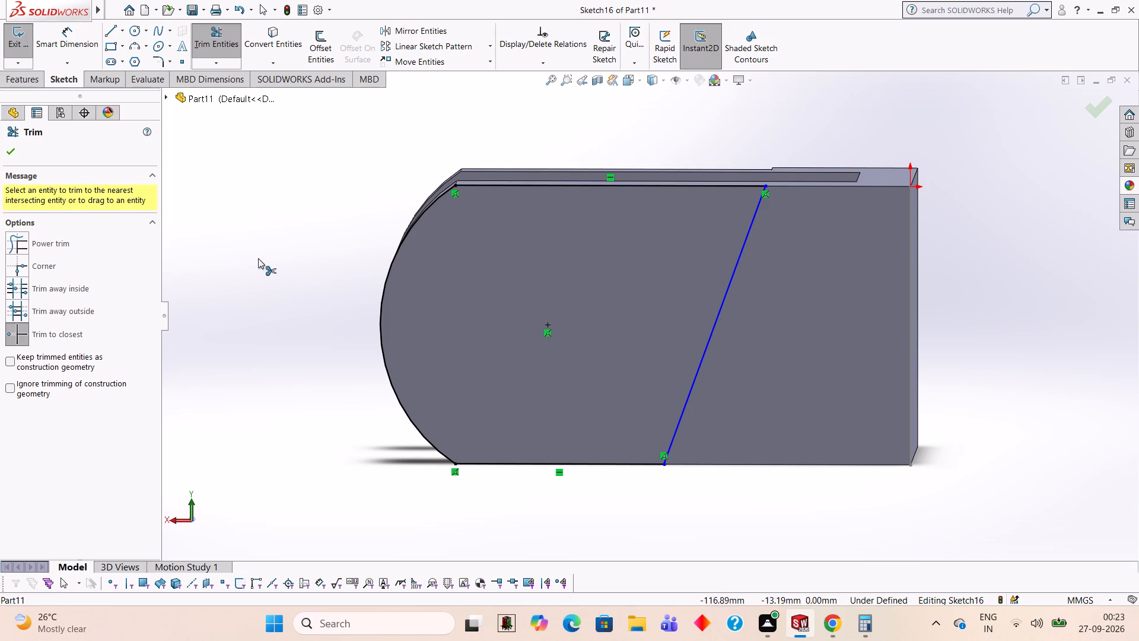
Cut-extrude the slanted, round-ended profile 4 mm blind into the plate's outer face.
{"action": "left_click", "coordinate": [26, 80]}
{"action": "left_click", "coordinate": [204, 42]}
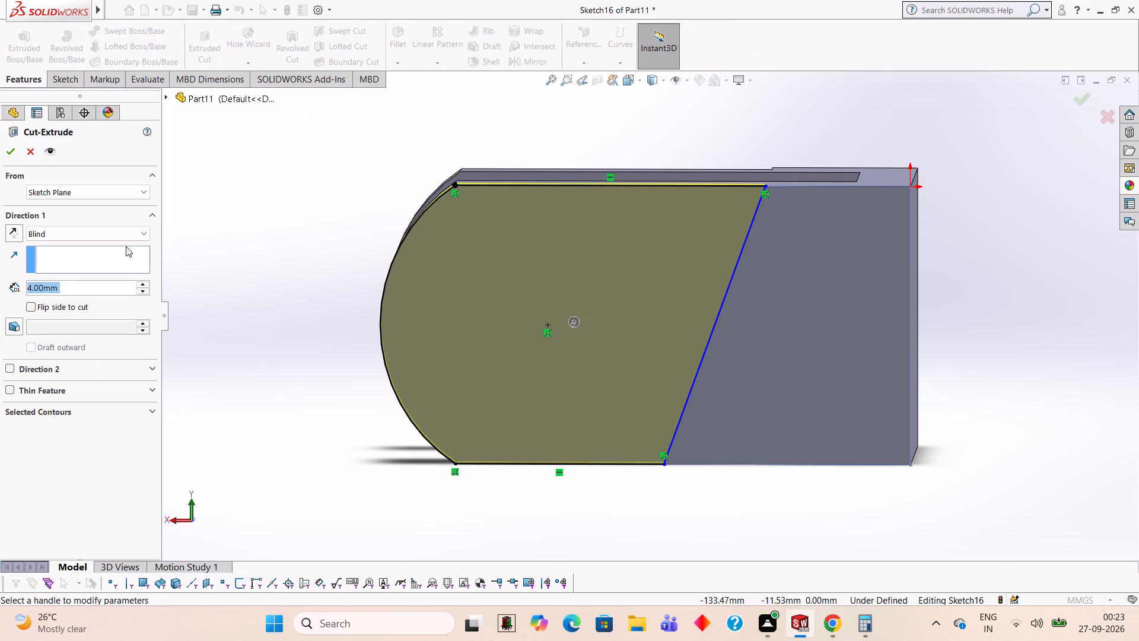
{"action": "left_click", "coordinate": [12, 157]}
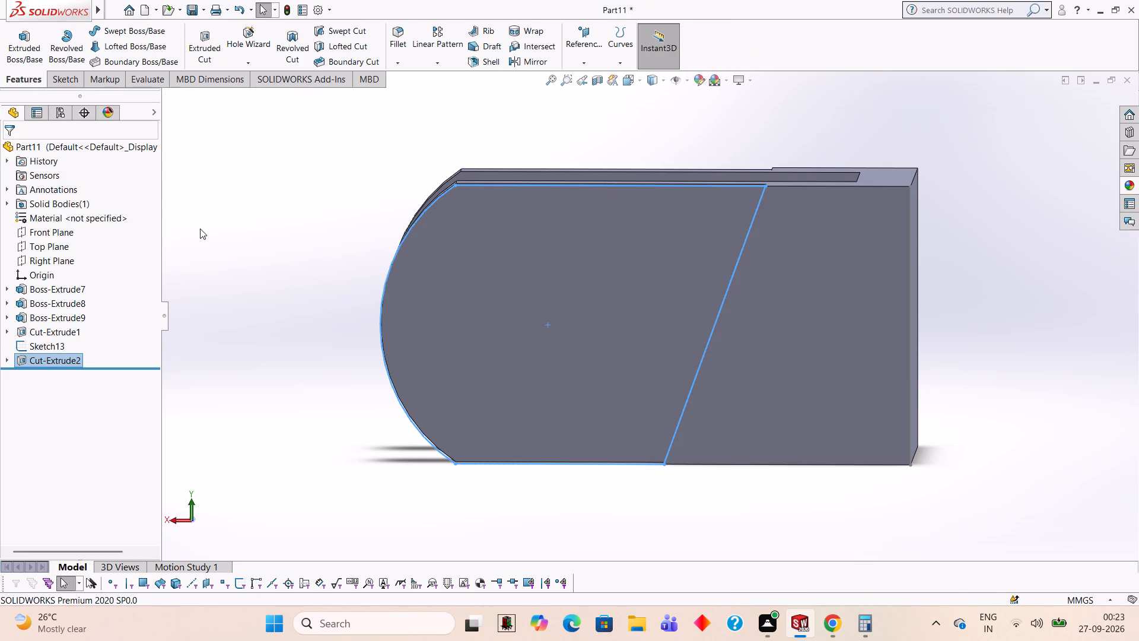
{"action": "left_click", "coordinate": [200, 229]}
{"action": "left_click", "coordinate": [392, 192]}
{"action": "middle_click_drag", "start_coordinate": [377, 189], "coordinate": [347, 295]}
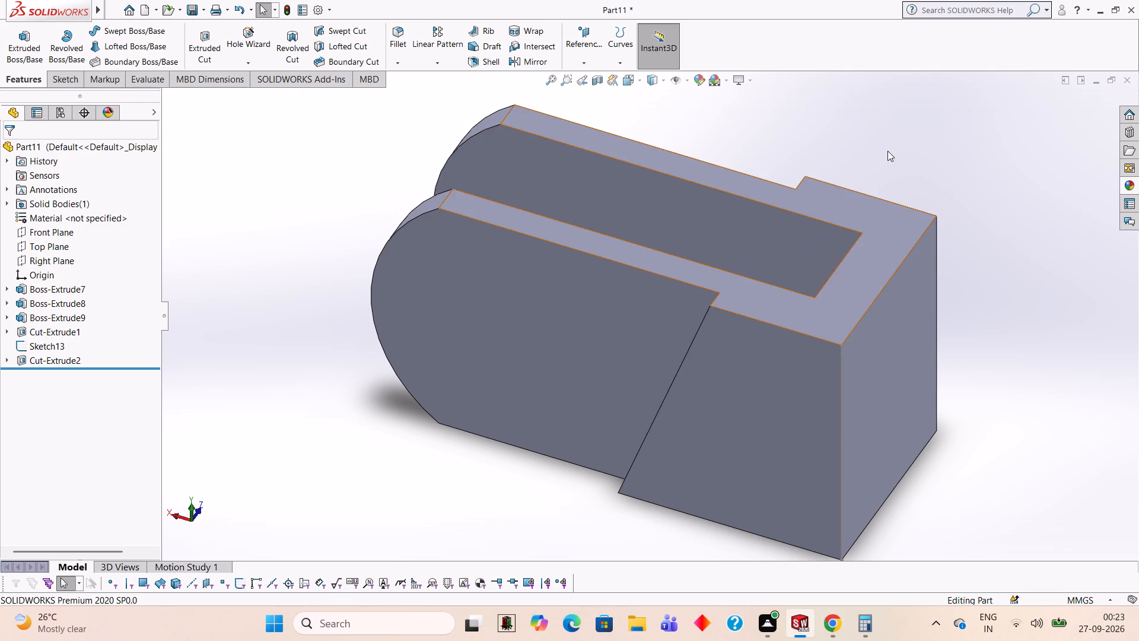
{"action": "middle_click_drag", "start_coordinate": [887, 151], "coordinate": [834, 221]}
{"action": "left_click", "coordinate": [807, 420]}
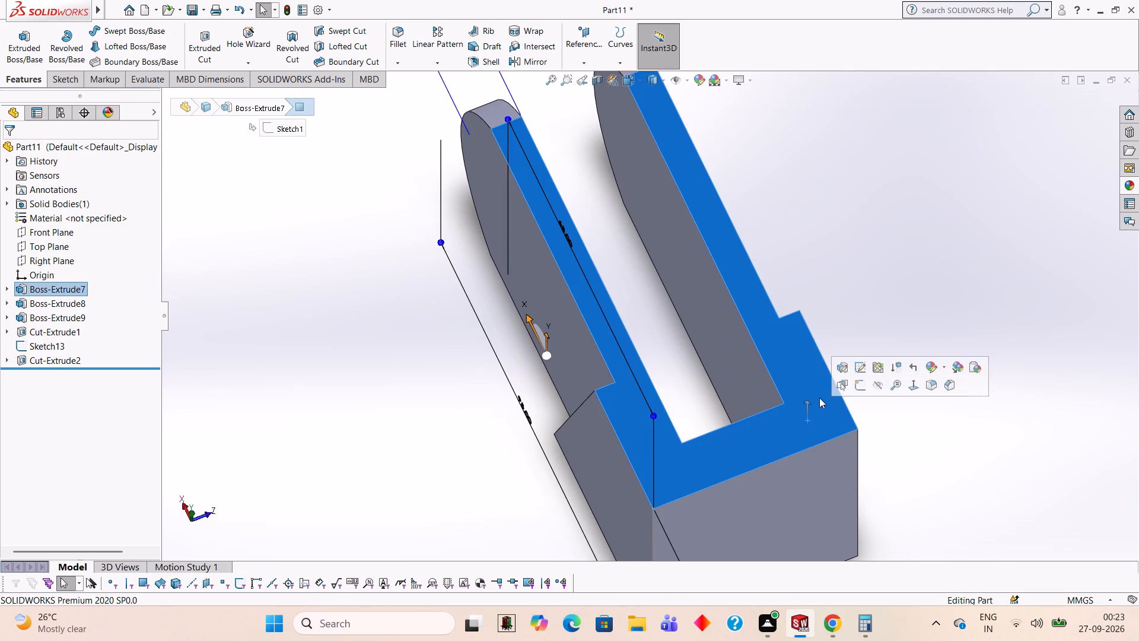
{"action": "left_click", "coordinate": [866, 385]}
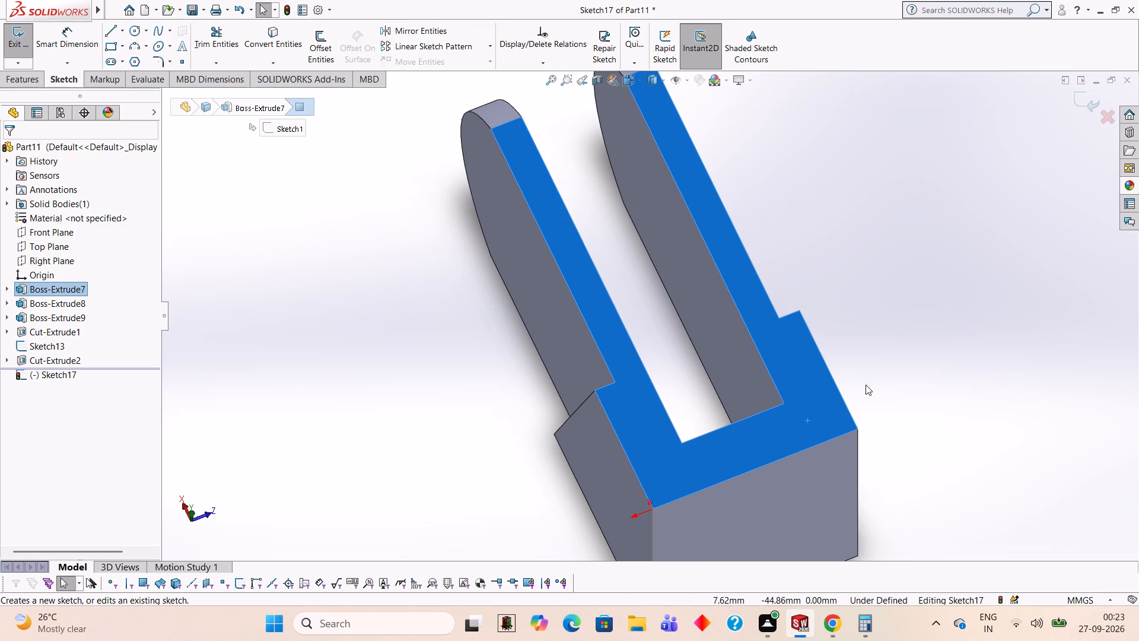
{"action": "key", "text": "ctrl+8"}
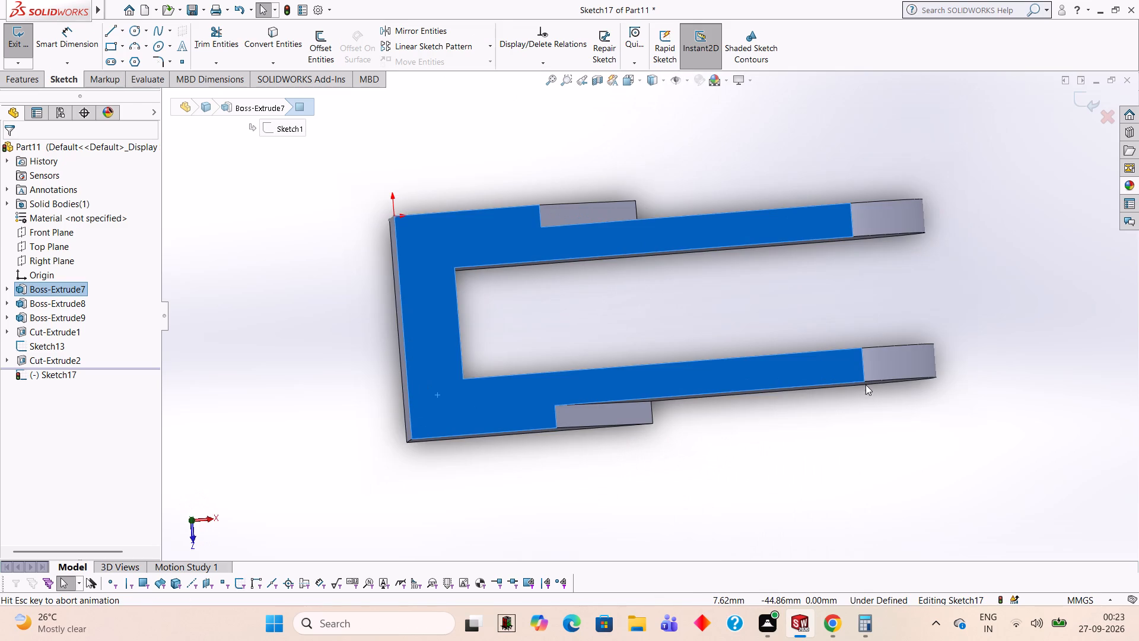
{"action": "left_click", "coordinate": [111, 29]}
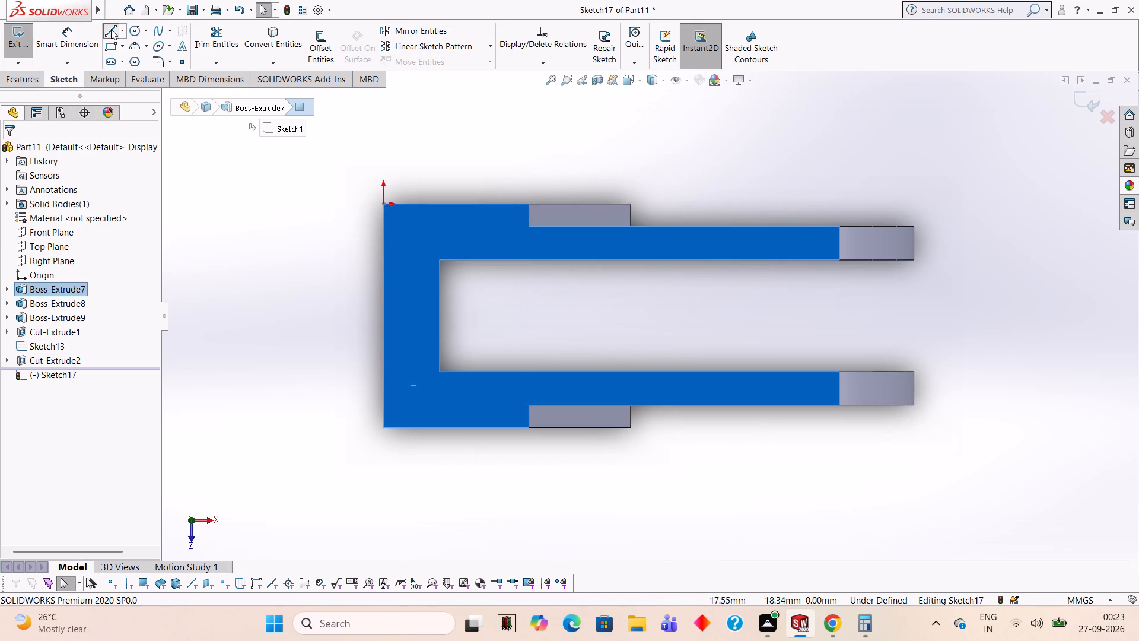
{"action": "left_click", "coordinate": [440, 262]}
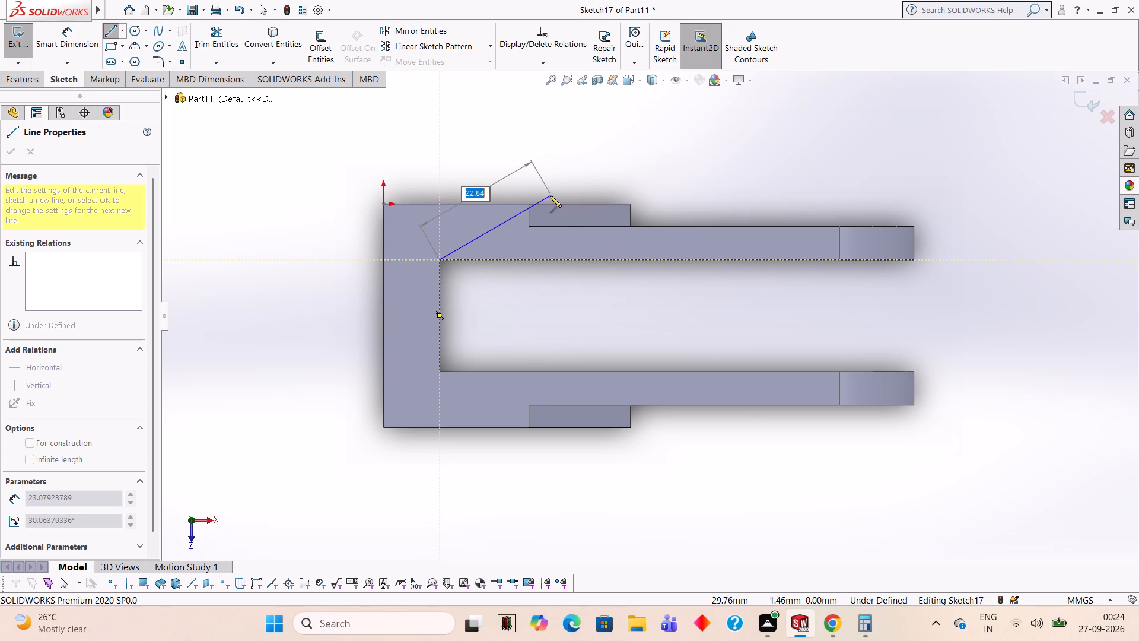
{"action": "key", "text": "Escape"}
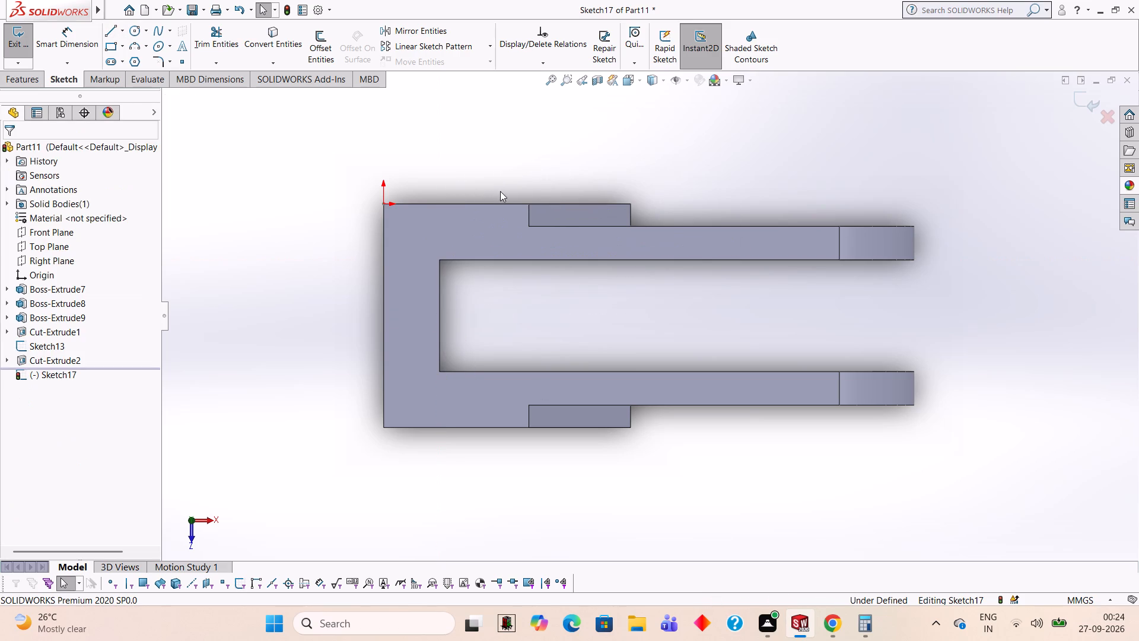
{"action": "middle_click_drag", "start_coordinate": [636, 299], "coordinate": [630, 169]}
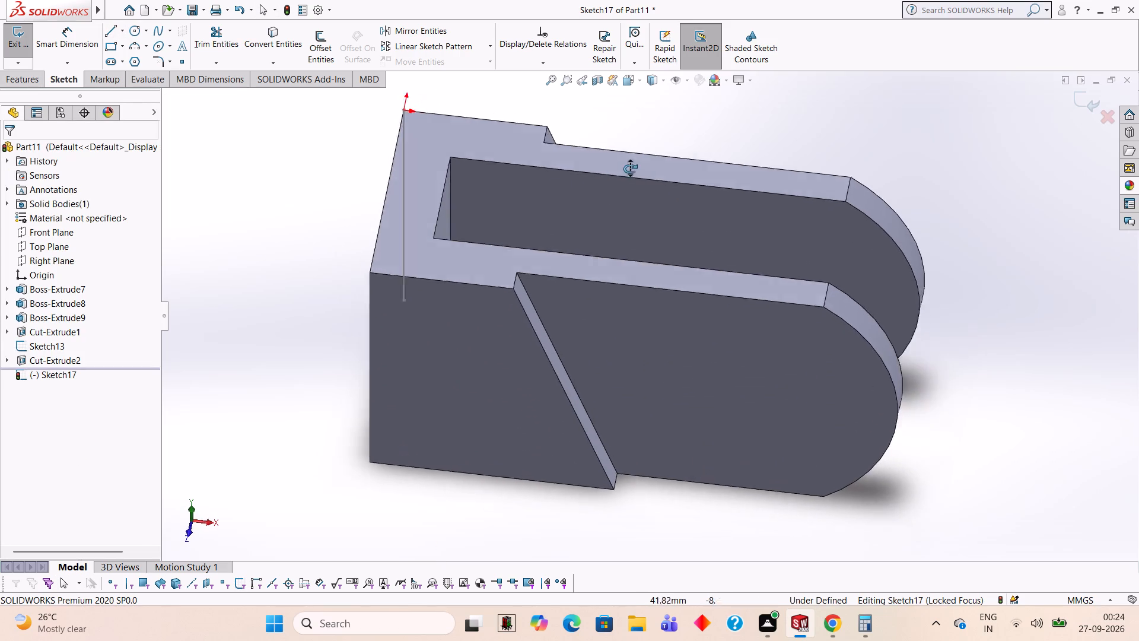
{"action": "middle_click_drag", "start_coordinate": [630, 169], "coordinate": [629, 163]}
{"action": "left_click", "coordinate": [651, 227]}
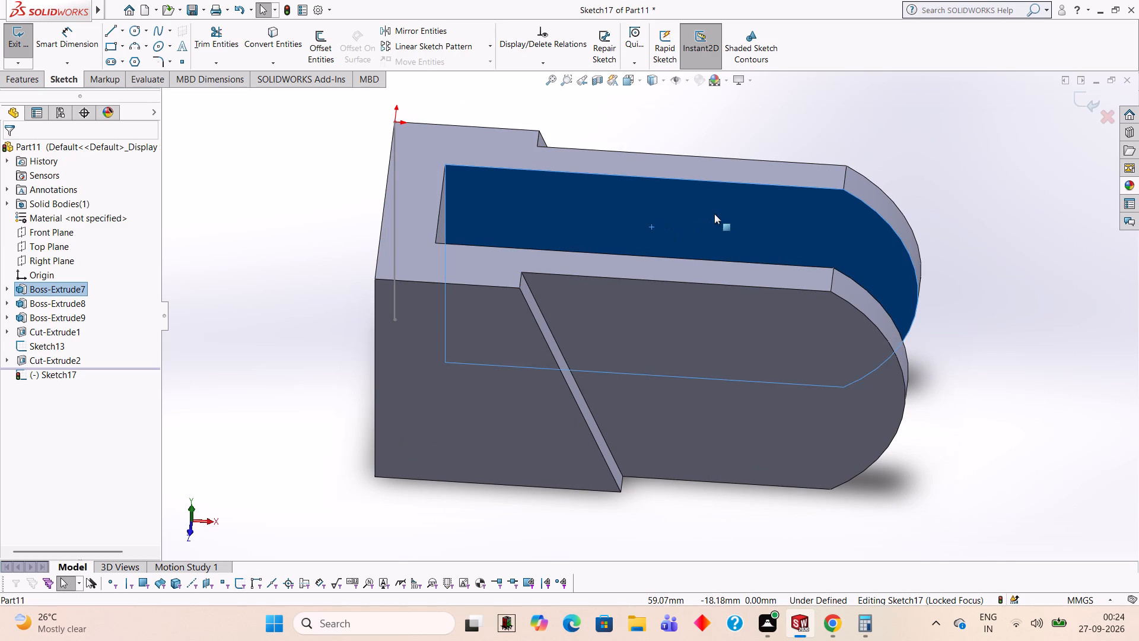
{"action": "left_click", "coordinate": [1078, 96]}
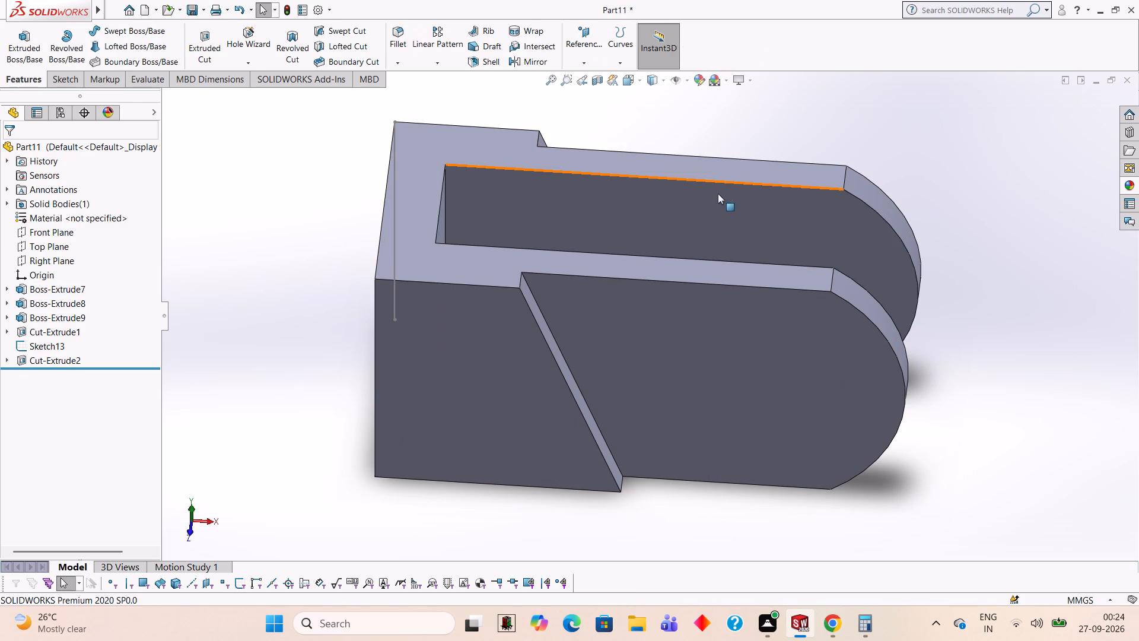
On the far plate's inner face, sketch a closed rectangle of about 72 x 50 mm from the end block's inner wall to the arc's endpoints.
{"action": "left_click", "coordinate": [672, 204]}
{"action": "left_click", "coordinate": [719, 169]}
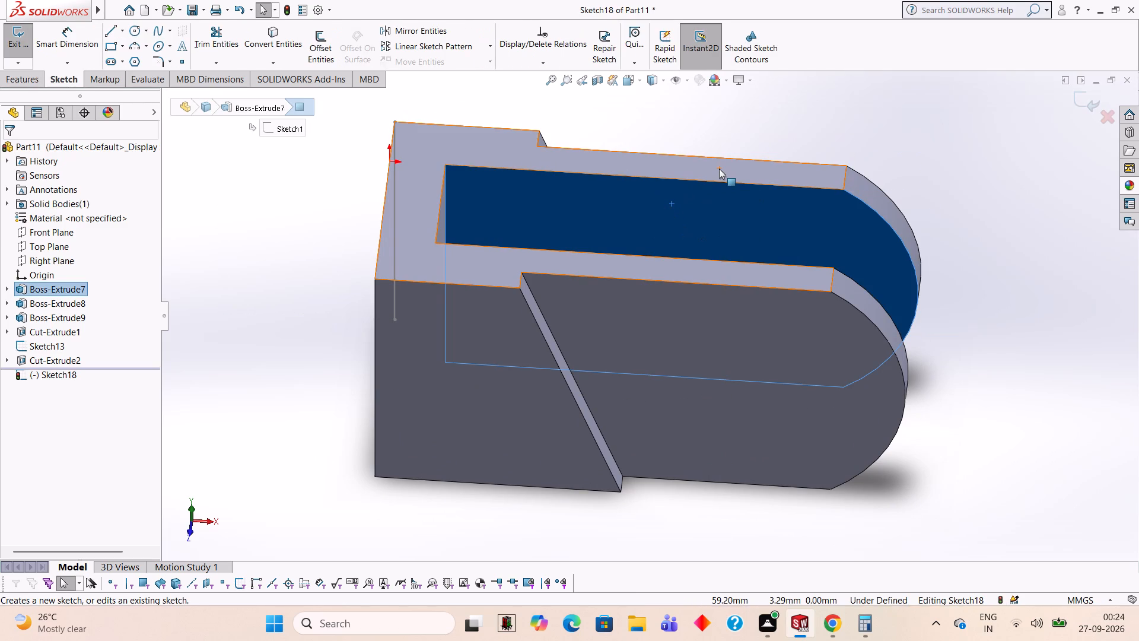
{"action": "key", "text": "ctrl+8"}
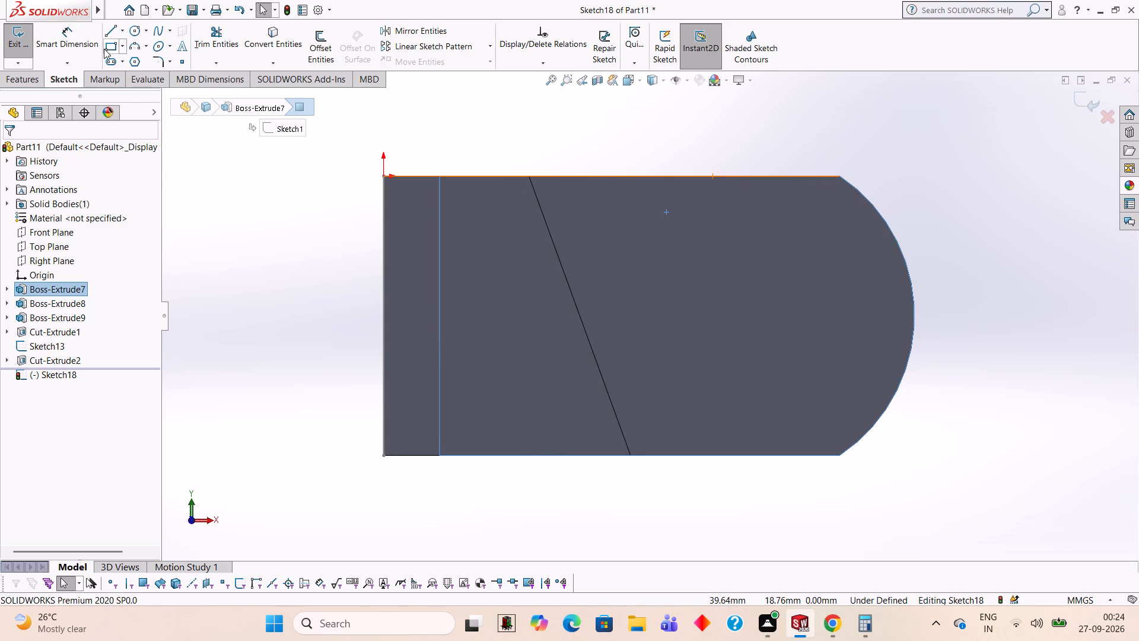
{"action": "left_click", "coordinate": [114, 29]}
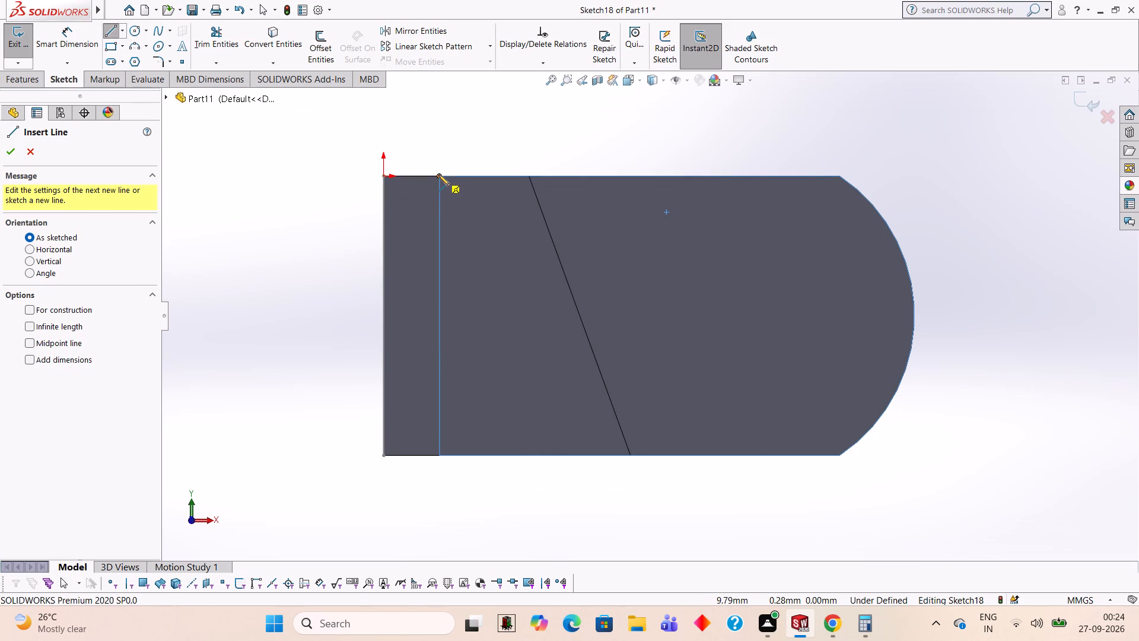
{"action": "left_click", "coordinate": [438, 174]}
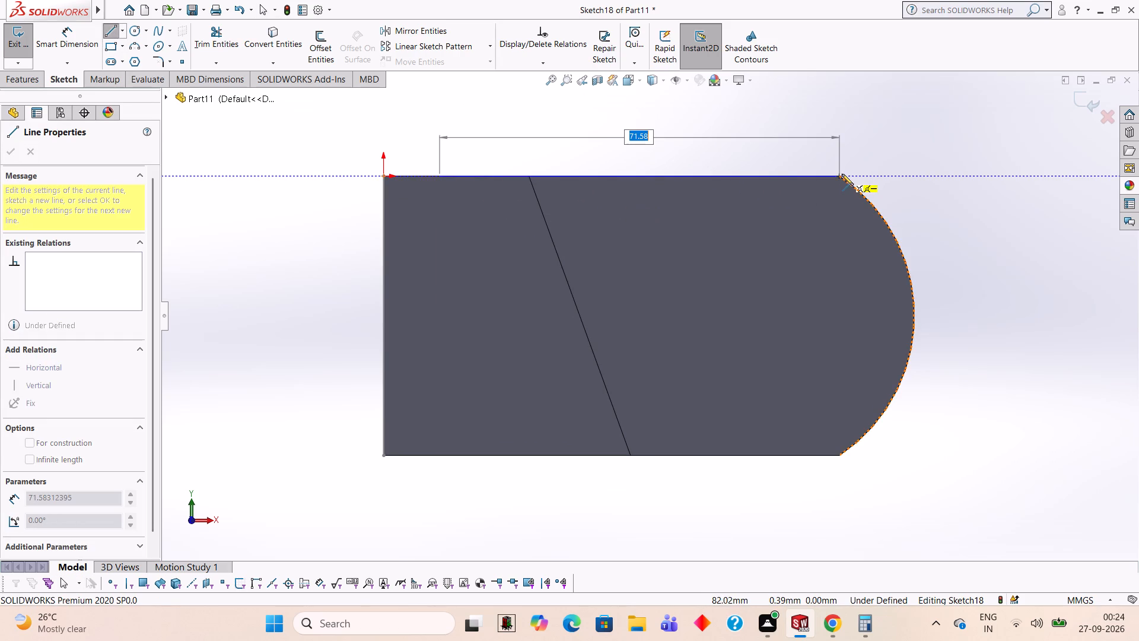
{"action": "left_click", "coordinate": [838, 176]}
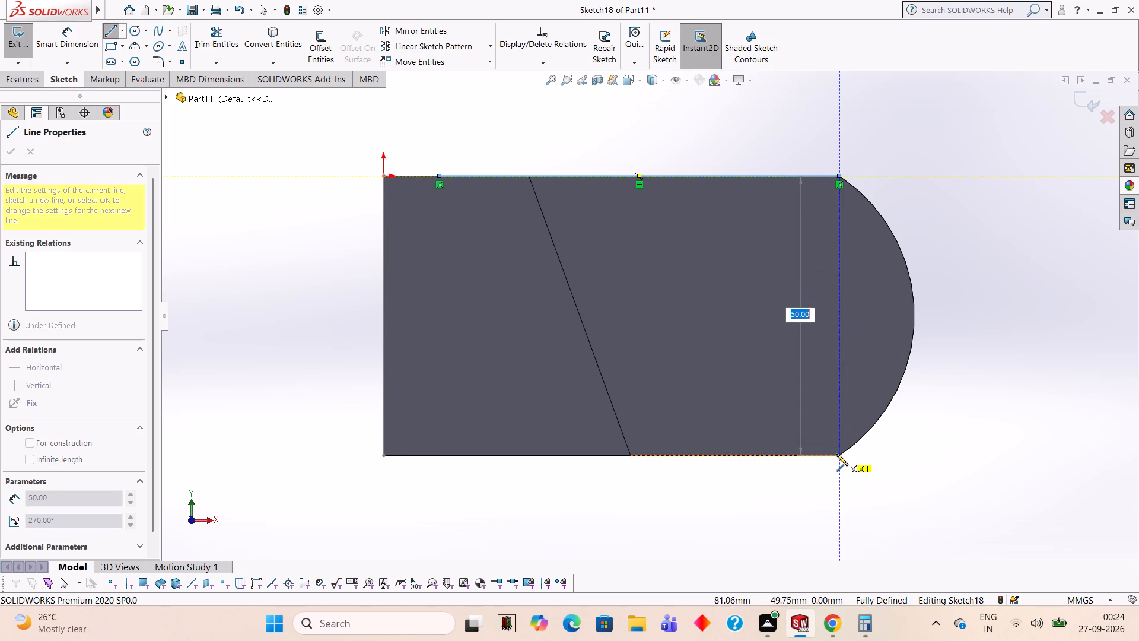
{"action": "left_click", "coordinate": [838, 455]}
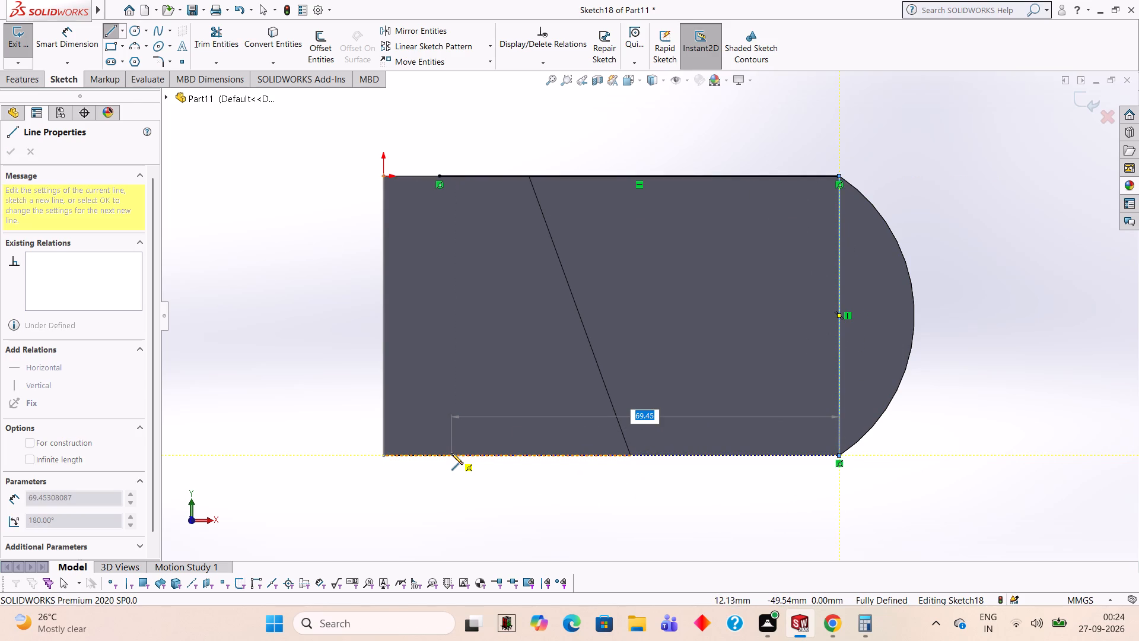
{"action": "left_click", "coordinate": [439, 456]}
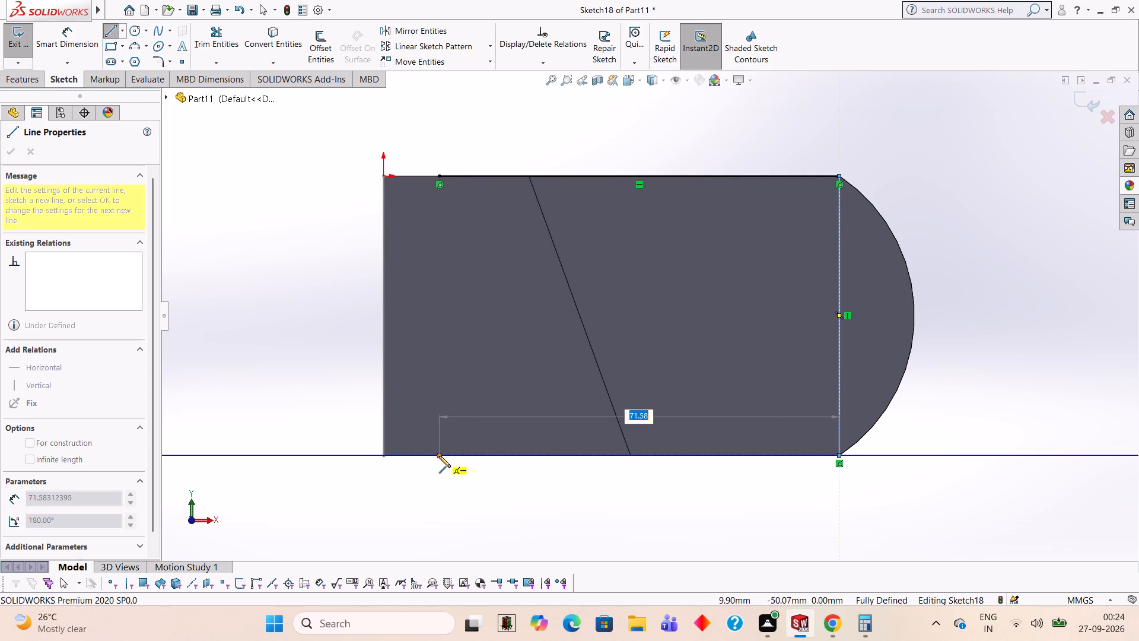
{"action": "left_click", "coordinate": [437, 176]}
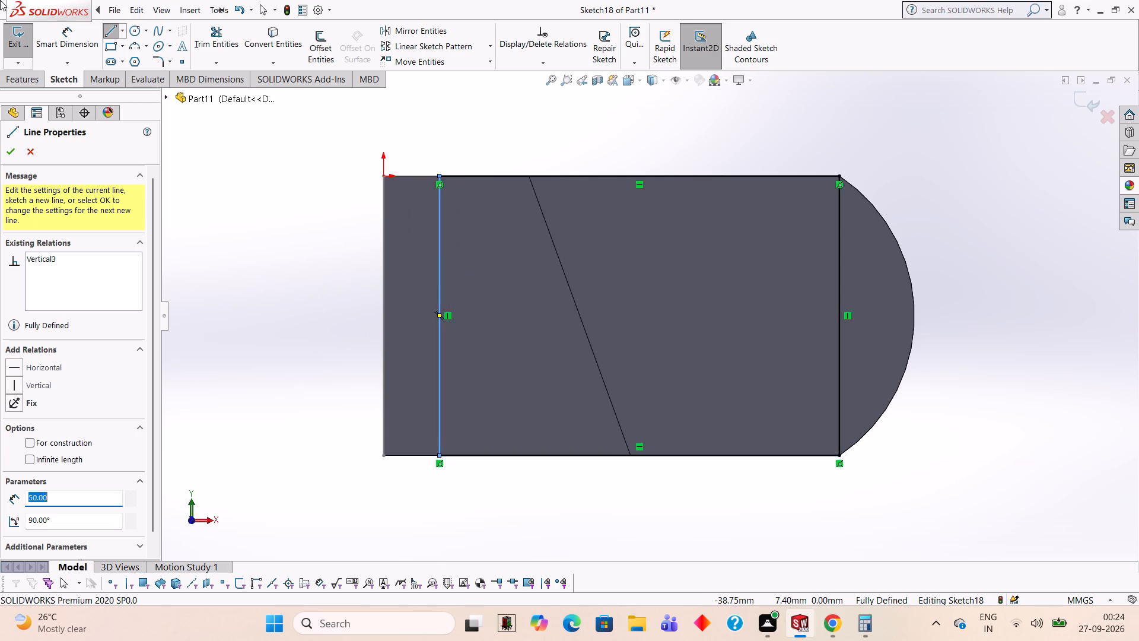
{"action": "left_click", "coordinate": [395, 107]}
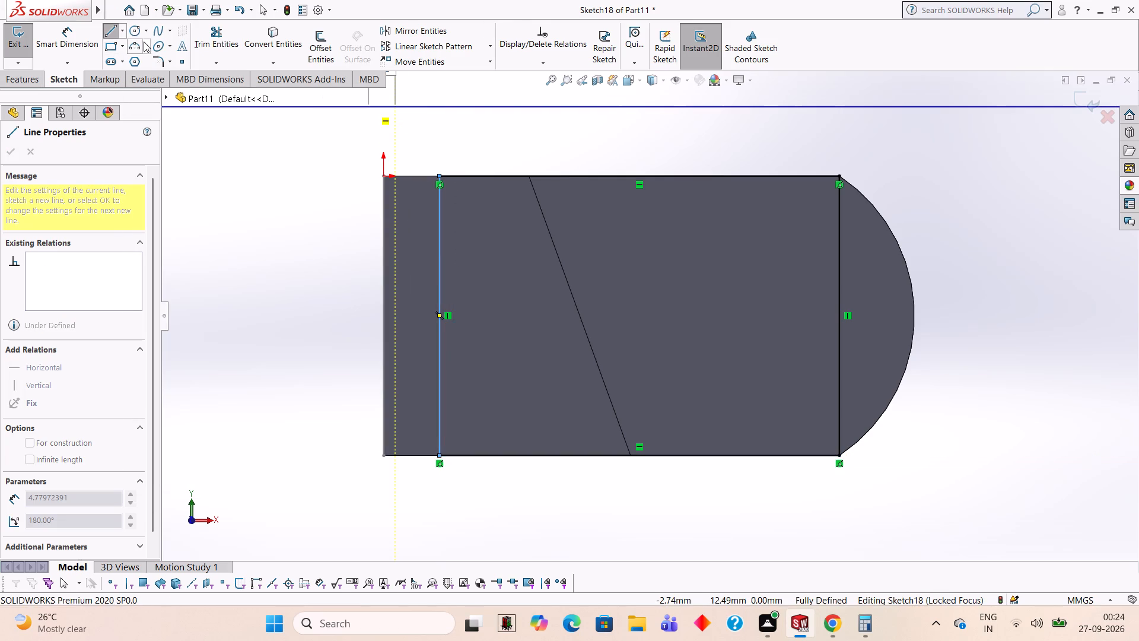
{"action": "key", "text": "Escape"}
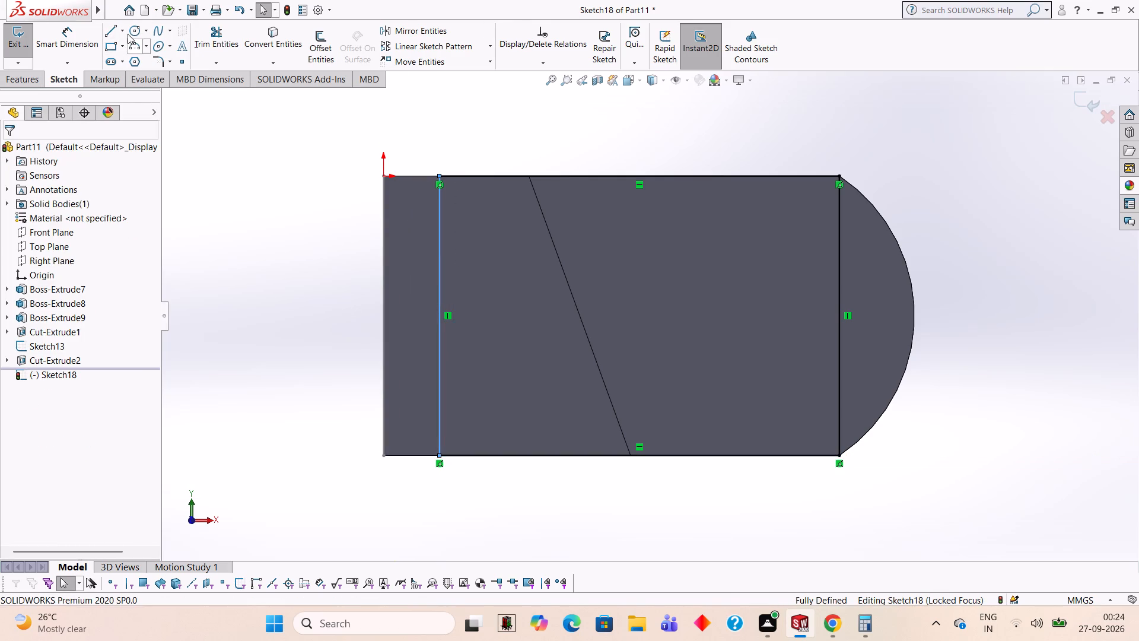
Draw a circle of radius 30 mm centred on the centre point of the plate's rounded end.
{"action": "left_click", "coordinate": [127, 31]}
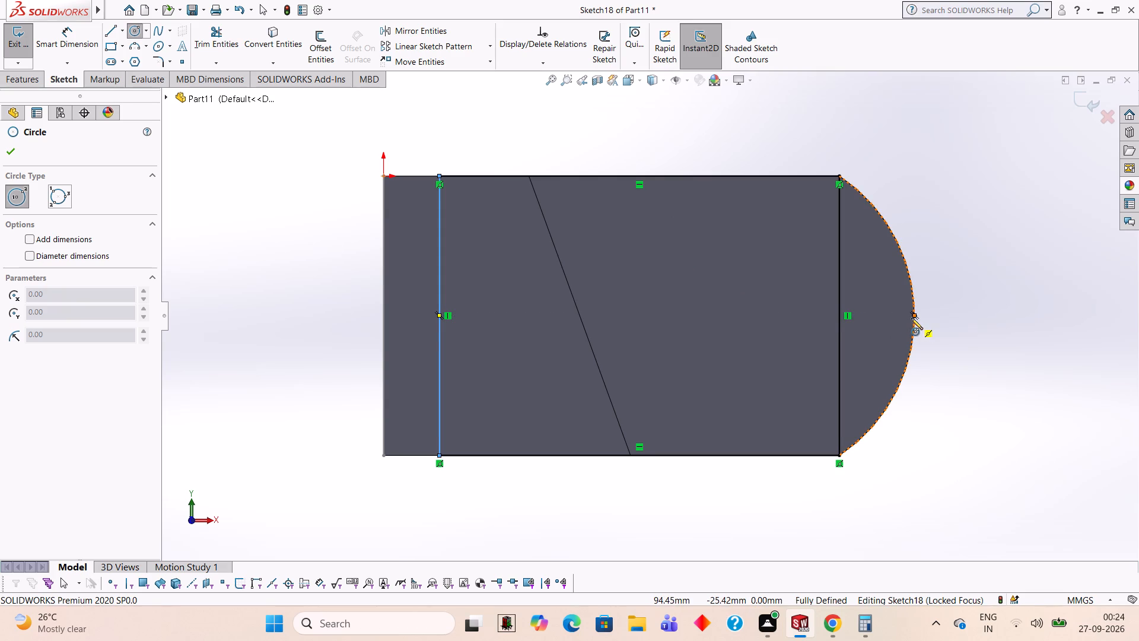
{"action": "left_click", "coordinate": [747, 315]}
{"action": "type", "text": "30"}
{"action": "key", "text": "Return"}
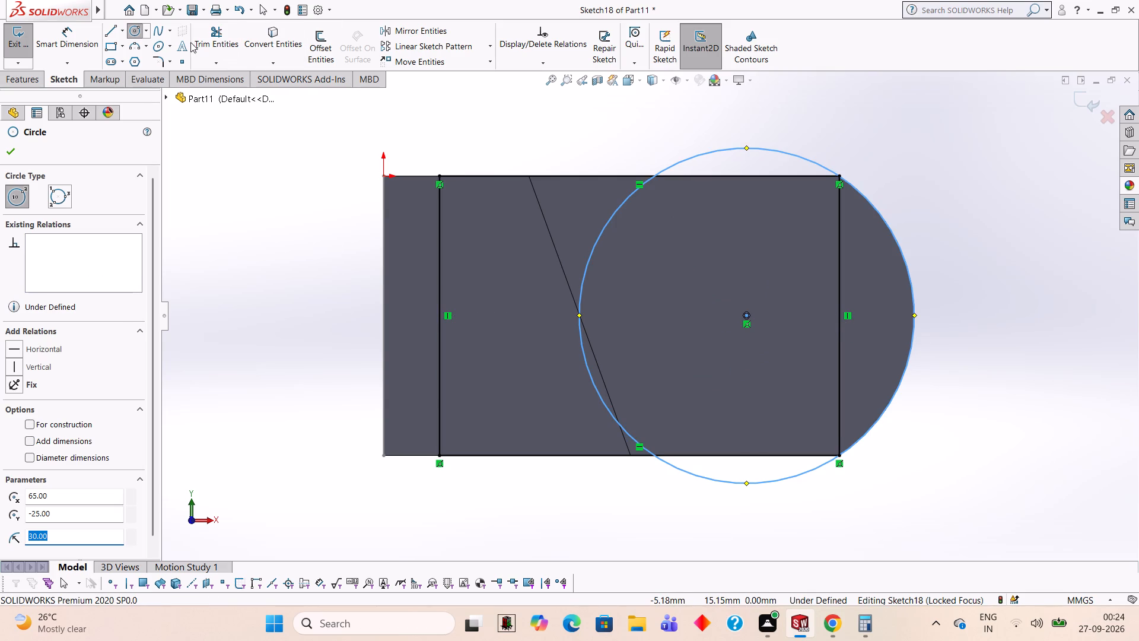
Trim the circle to the arc along the rounded end and remove the vertical line joining the arc's endpoints.
{"action": "left_click", "coordinate": [218, 55]}
{"action": "left_click", "coordinate": [780, 151]}
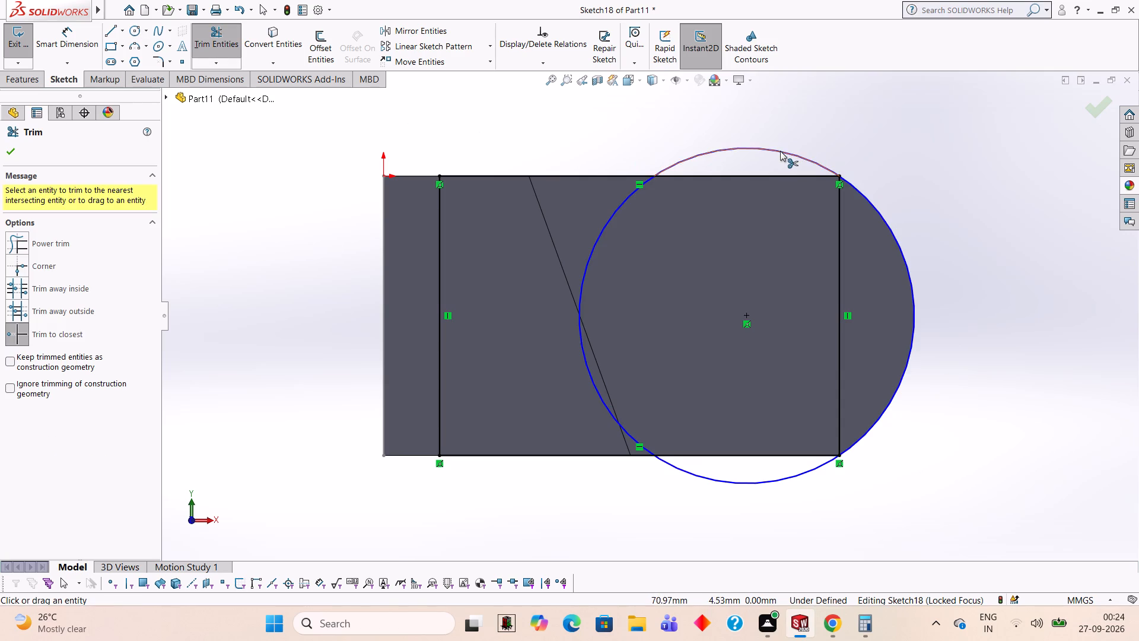
{"action": "left_click", "coordinate": [632, 192]}
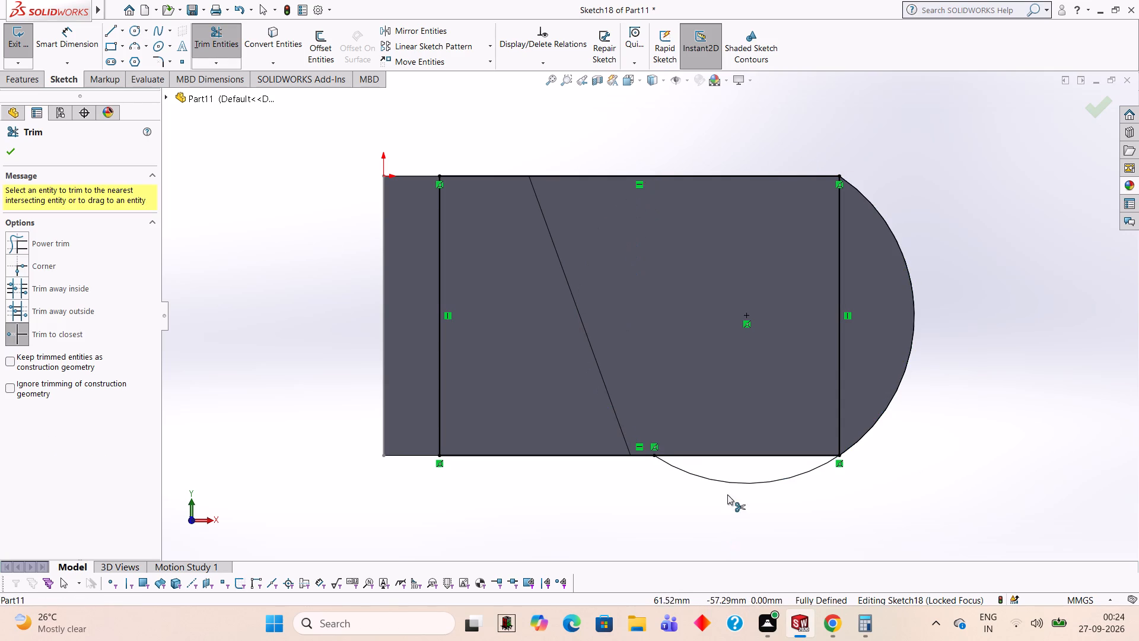
{"action": "left_click", "coordinate": [733, 481]}
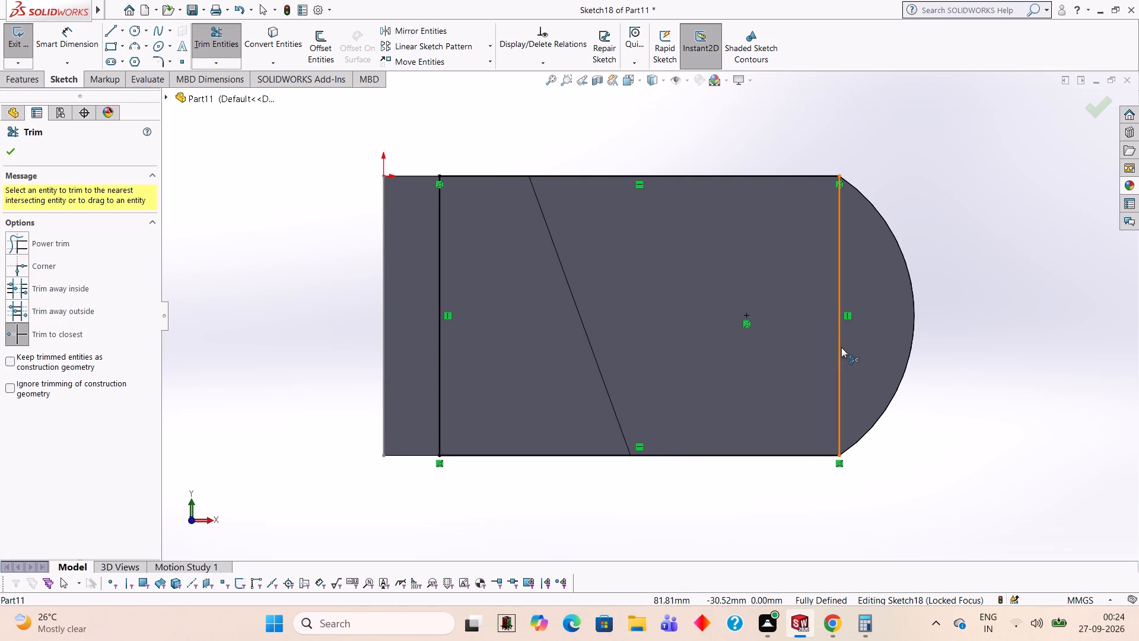
{"action": "left_click", "coordinate": [840, 347]}
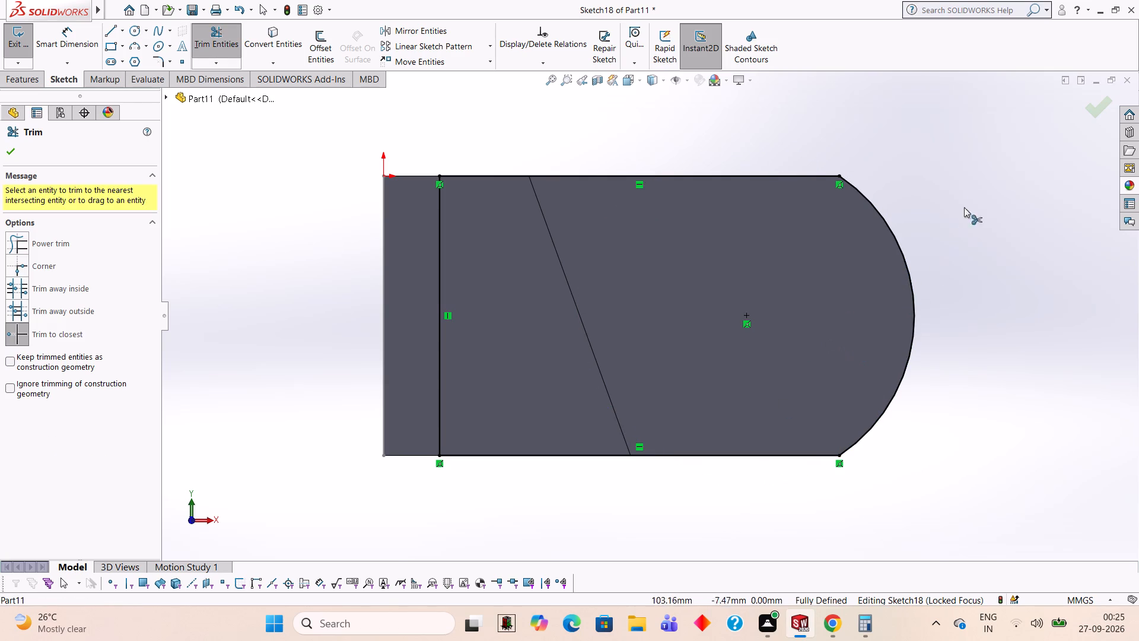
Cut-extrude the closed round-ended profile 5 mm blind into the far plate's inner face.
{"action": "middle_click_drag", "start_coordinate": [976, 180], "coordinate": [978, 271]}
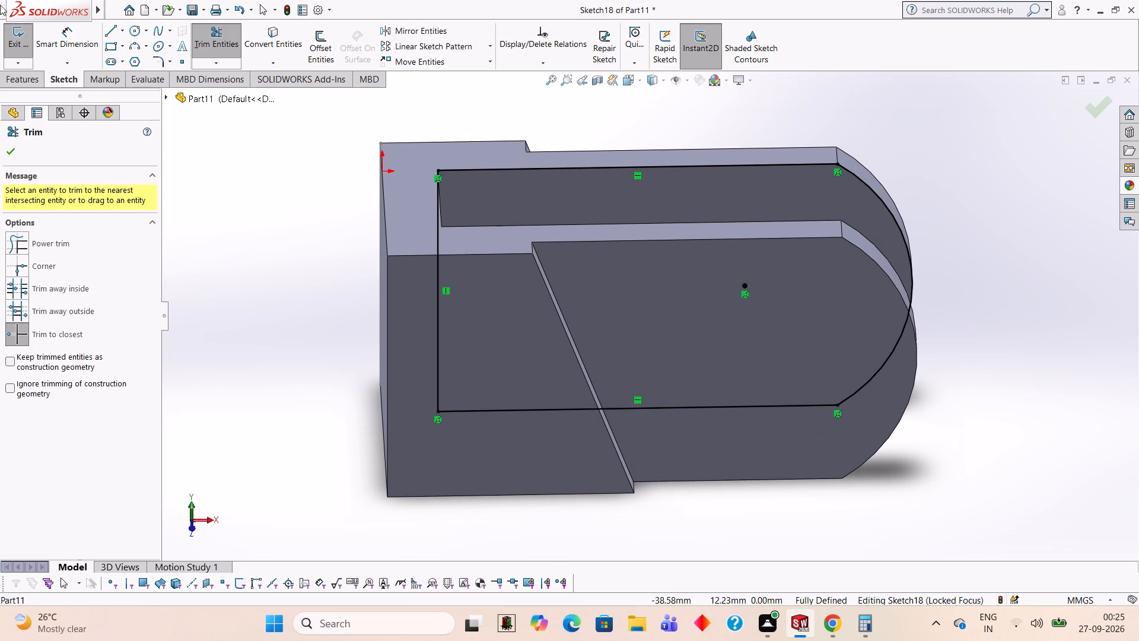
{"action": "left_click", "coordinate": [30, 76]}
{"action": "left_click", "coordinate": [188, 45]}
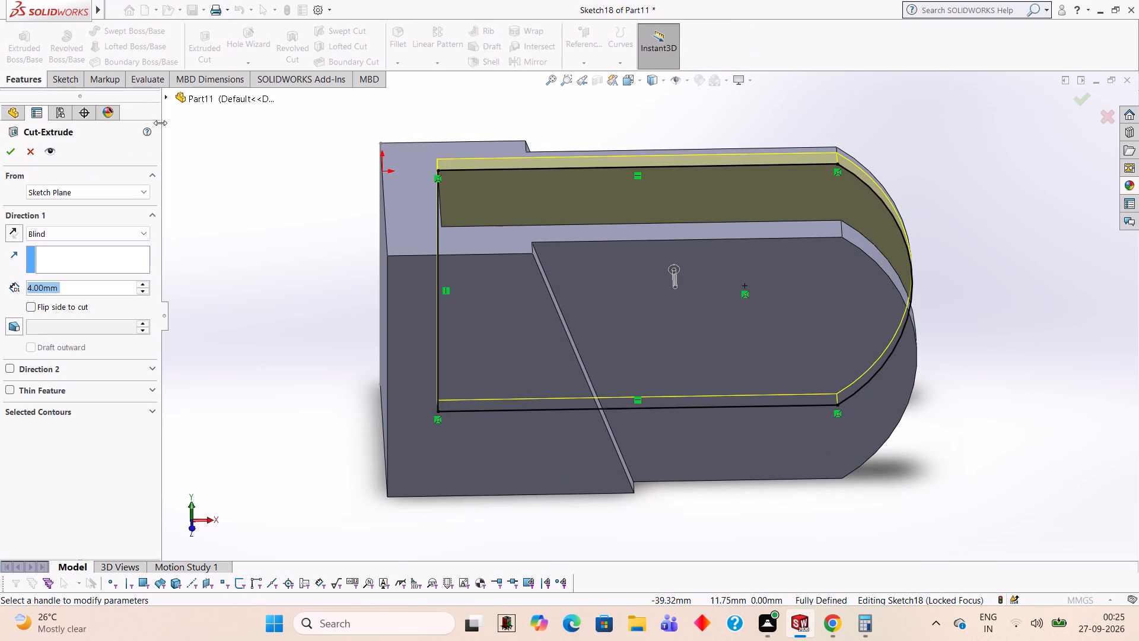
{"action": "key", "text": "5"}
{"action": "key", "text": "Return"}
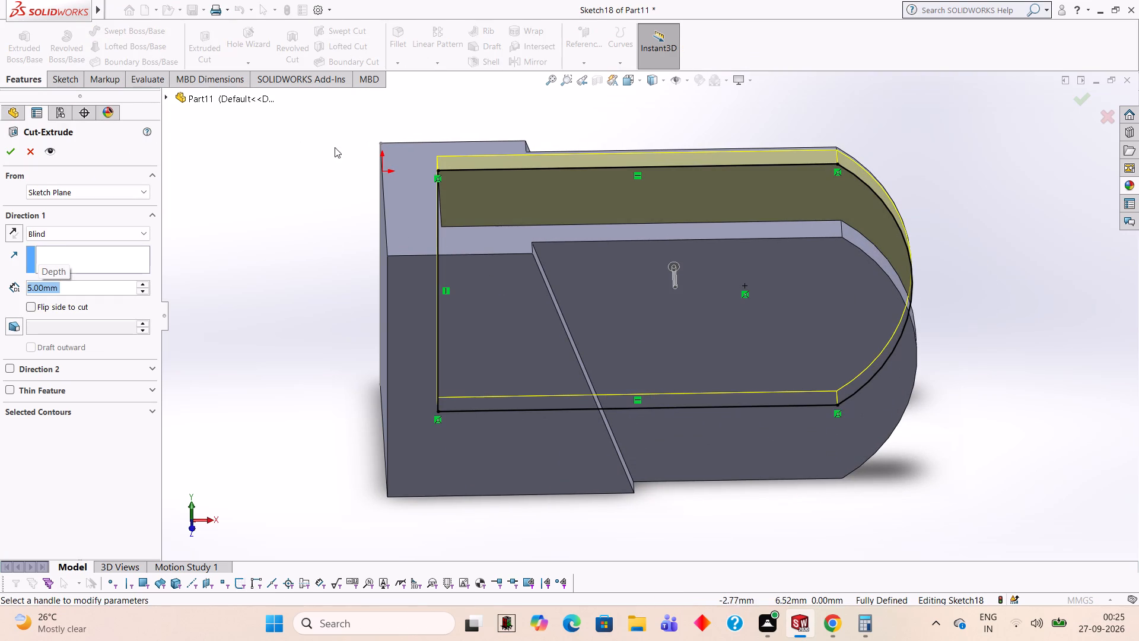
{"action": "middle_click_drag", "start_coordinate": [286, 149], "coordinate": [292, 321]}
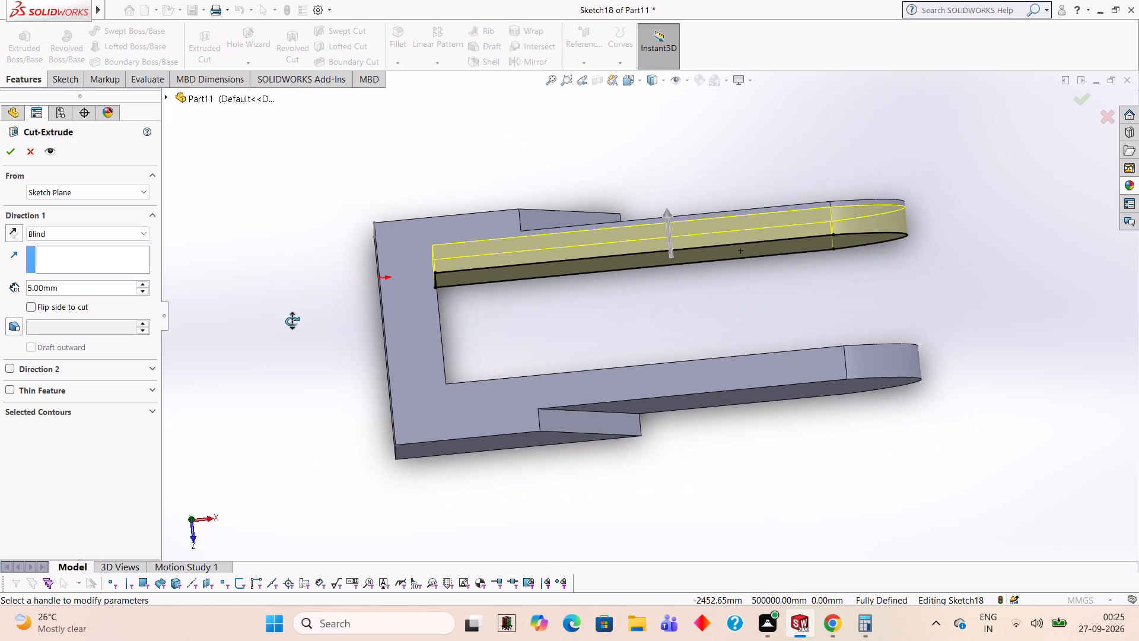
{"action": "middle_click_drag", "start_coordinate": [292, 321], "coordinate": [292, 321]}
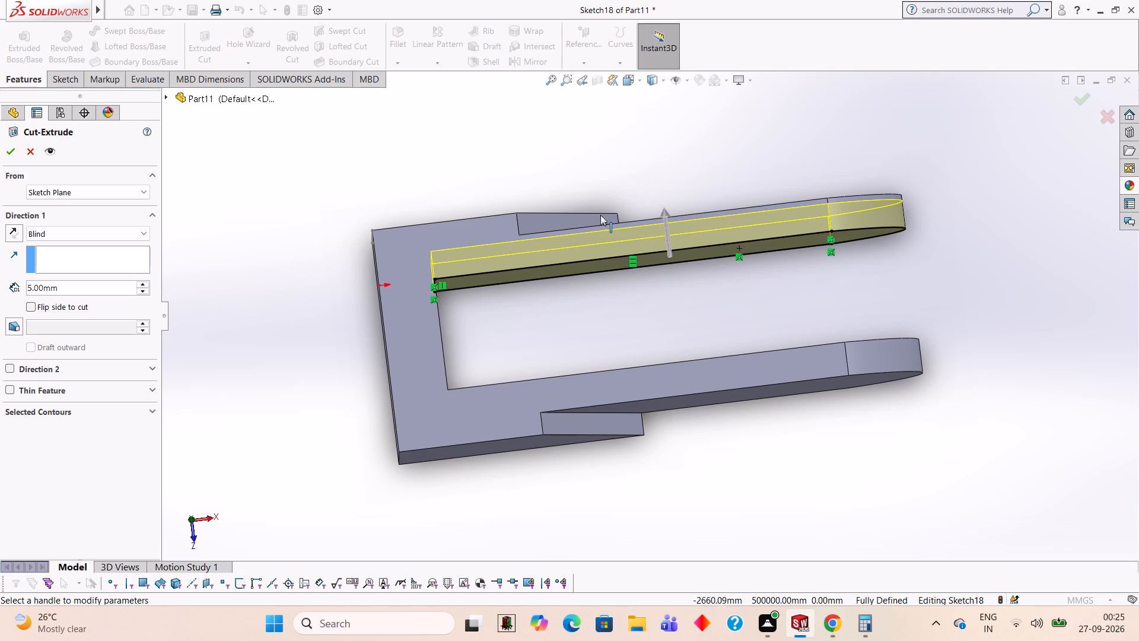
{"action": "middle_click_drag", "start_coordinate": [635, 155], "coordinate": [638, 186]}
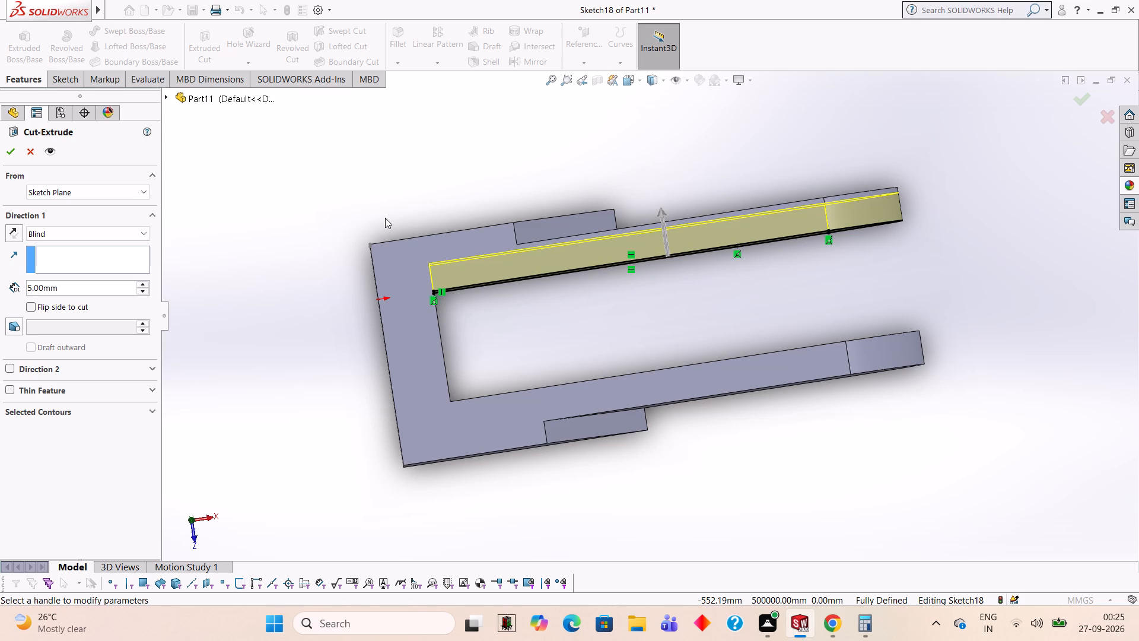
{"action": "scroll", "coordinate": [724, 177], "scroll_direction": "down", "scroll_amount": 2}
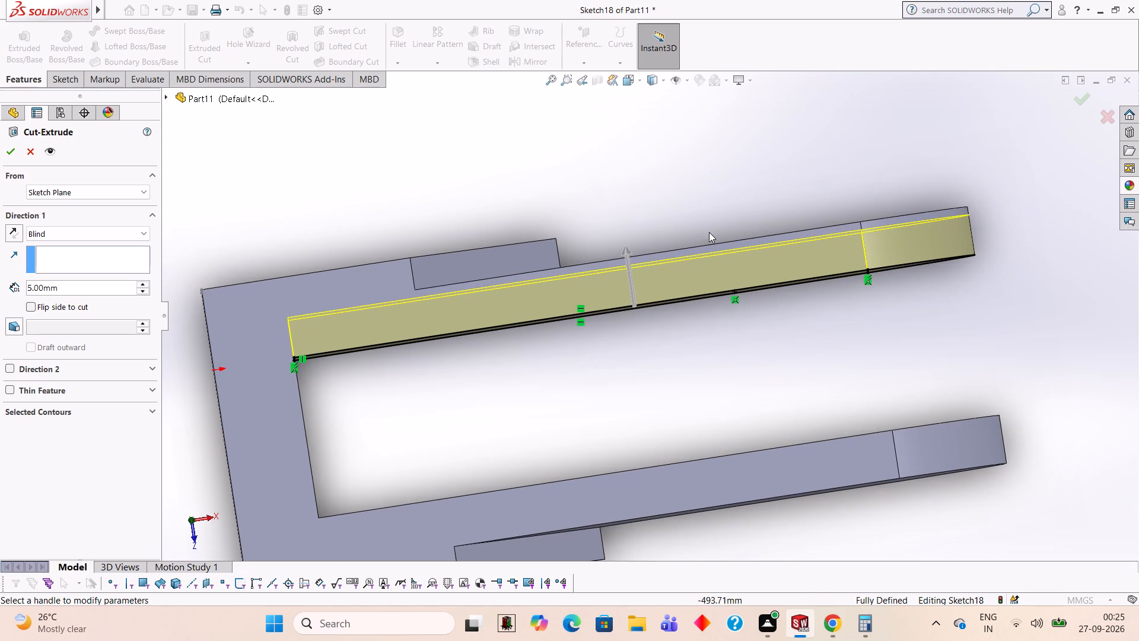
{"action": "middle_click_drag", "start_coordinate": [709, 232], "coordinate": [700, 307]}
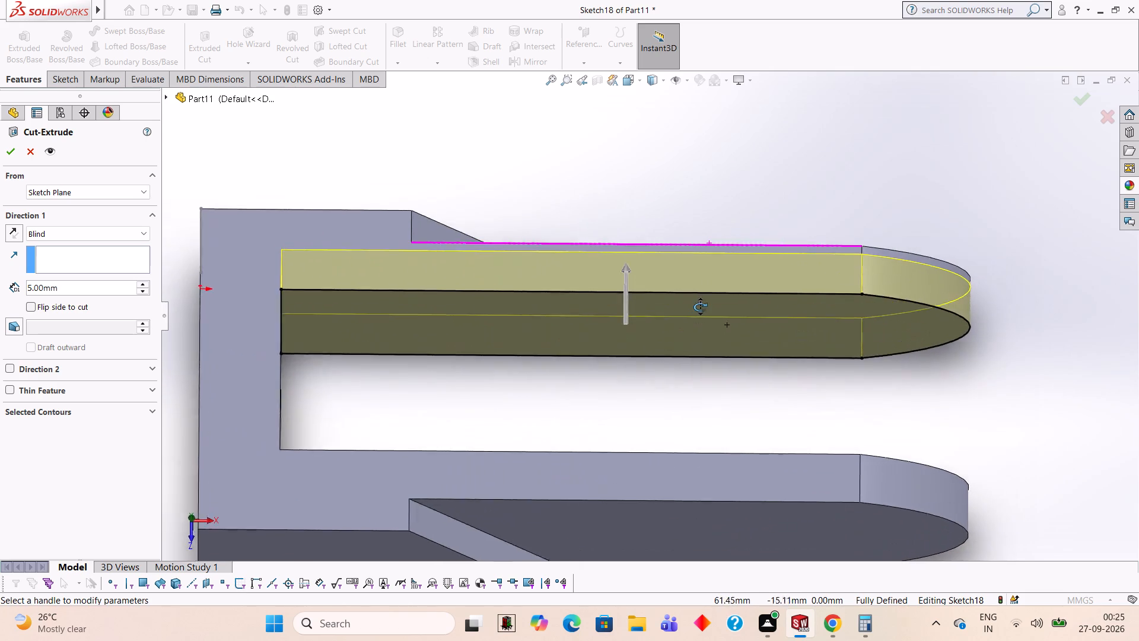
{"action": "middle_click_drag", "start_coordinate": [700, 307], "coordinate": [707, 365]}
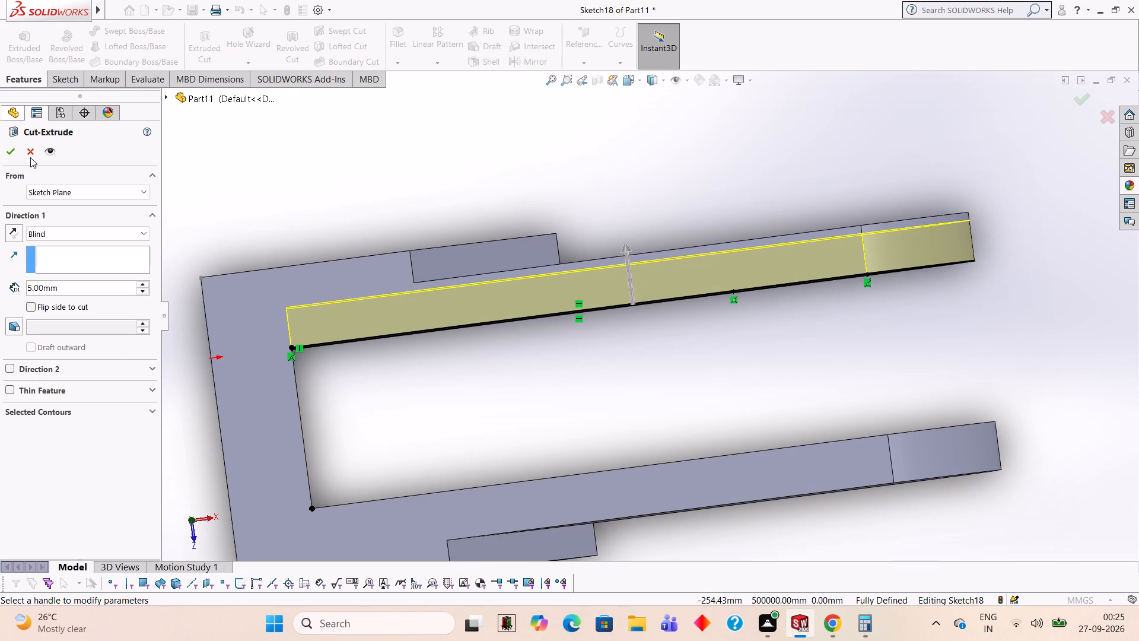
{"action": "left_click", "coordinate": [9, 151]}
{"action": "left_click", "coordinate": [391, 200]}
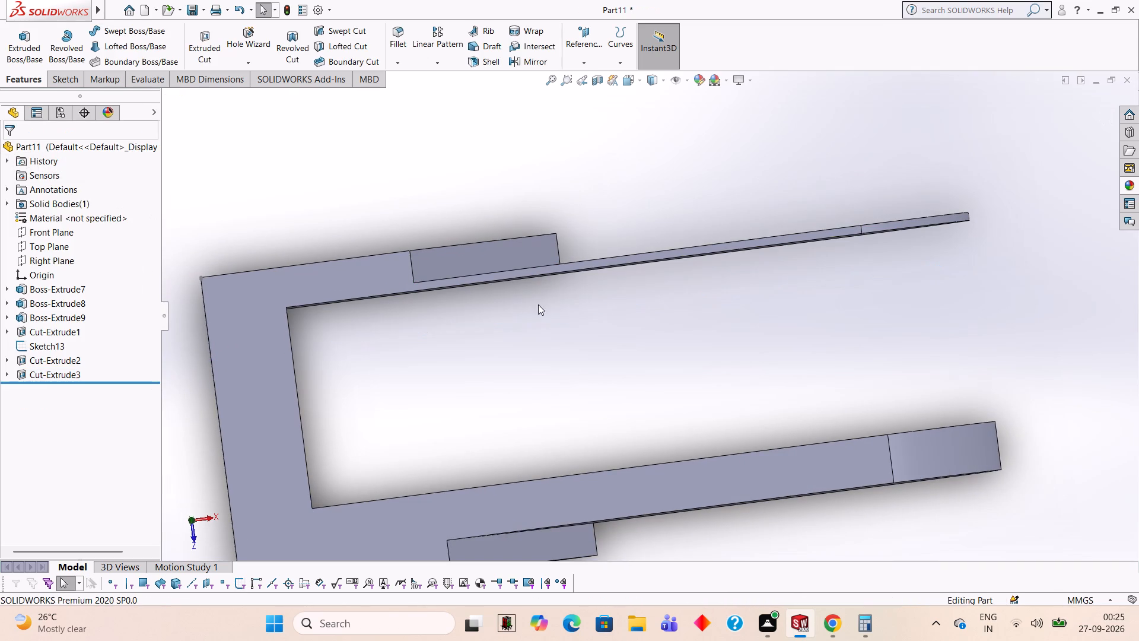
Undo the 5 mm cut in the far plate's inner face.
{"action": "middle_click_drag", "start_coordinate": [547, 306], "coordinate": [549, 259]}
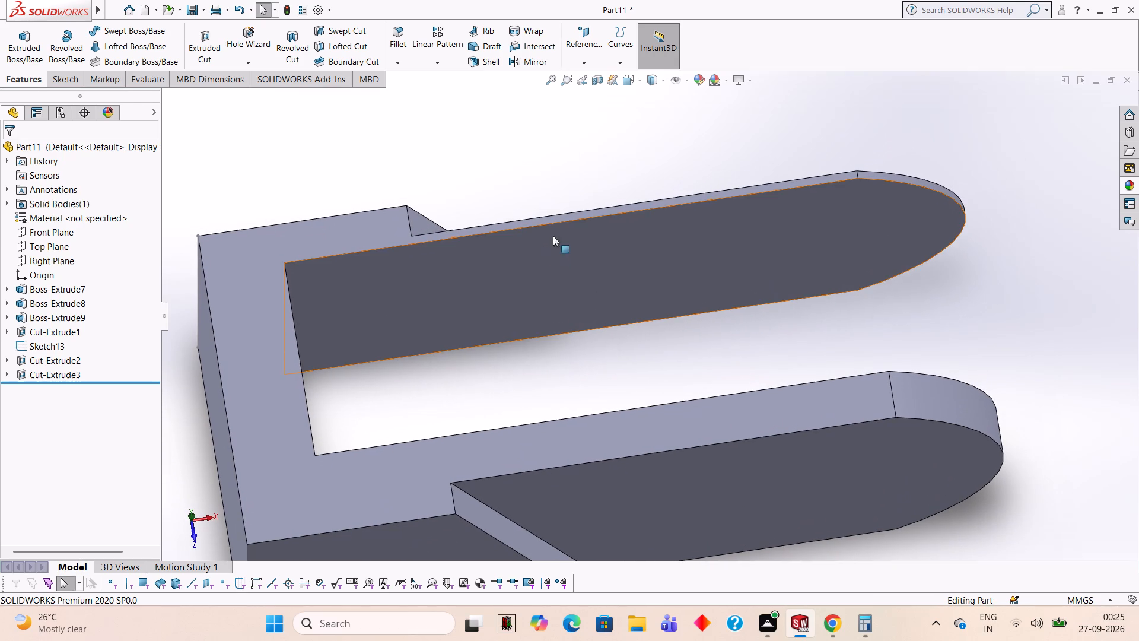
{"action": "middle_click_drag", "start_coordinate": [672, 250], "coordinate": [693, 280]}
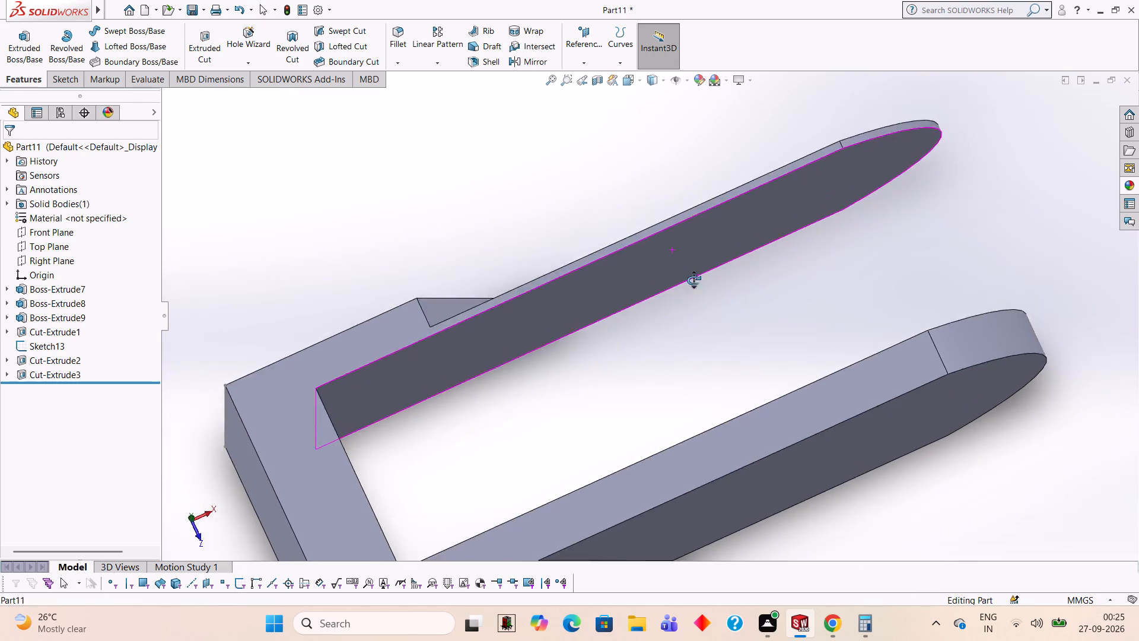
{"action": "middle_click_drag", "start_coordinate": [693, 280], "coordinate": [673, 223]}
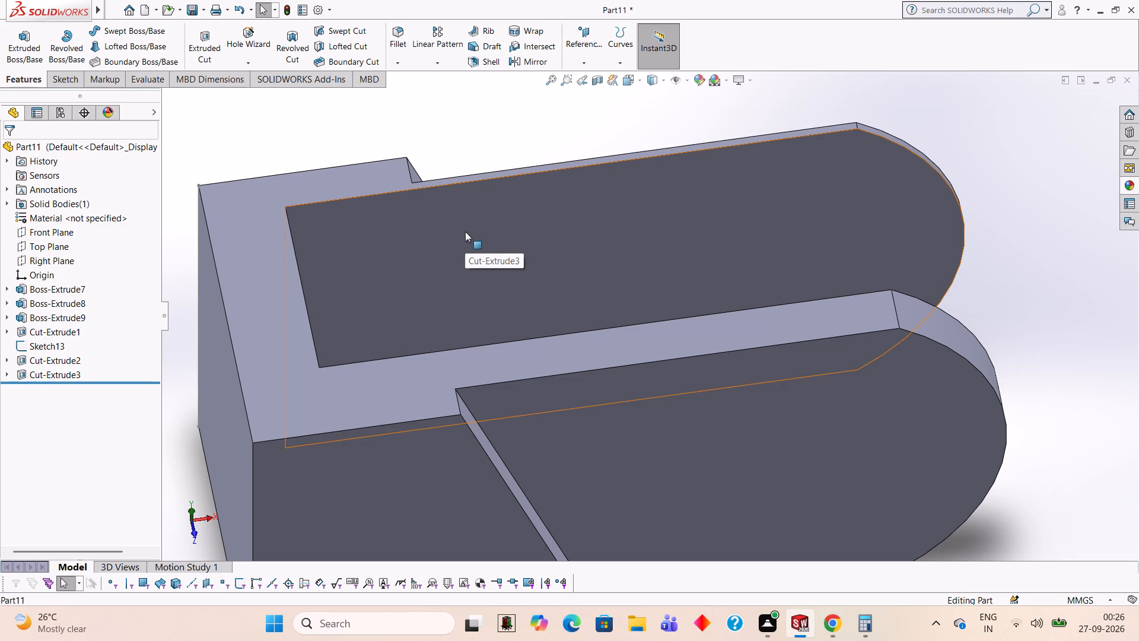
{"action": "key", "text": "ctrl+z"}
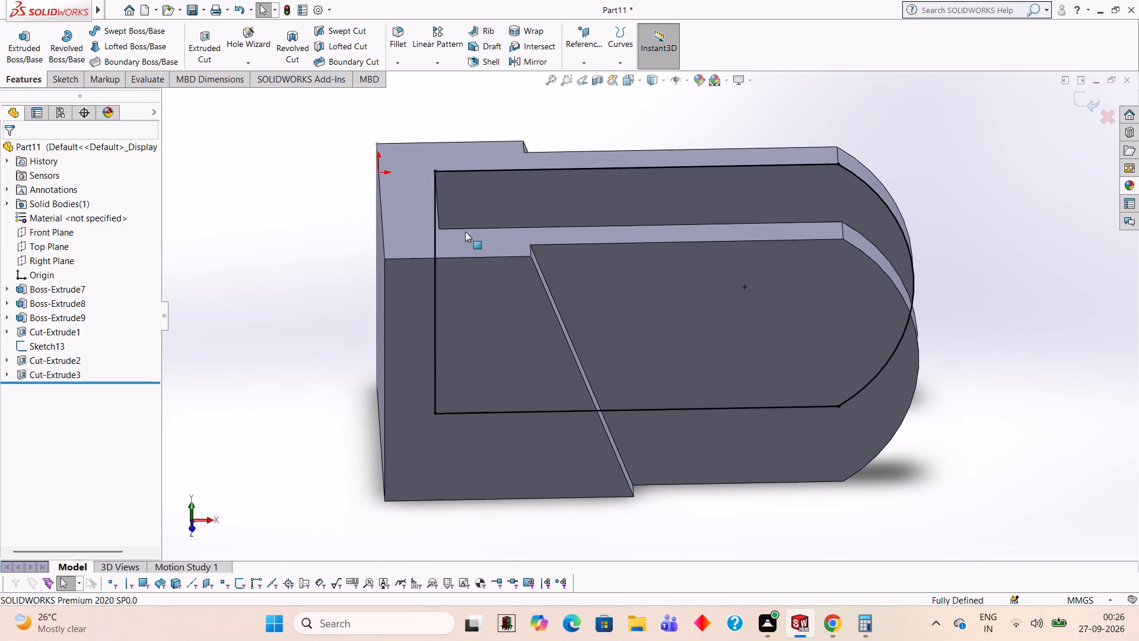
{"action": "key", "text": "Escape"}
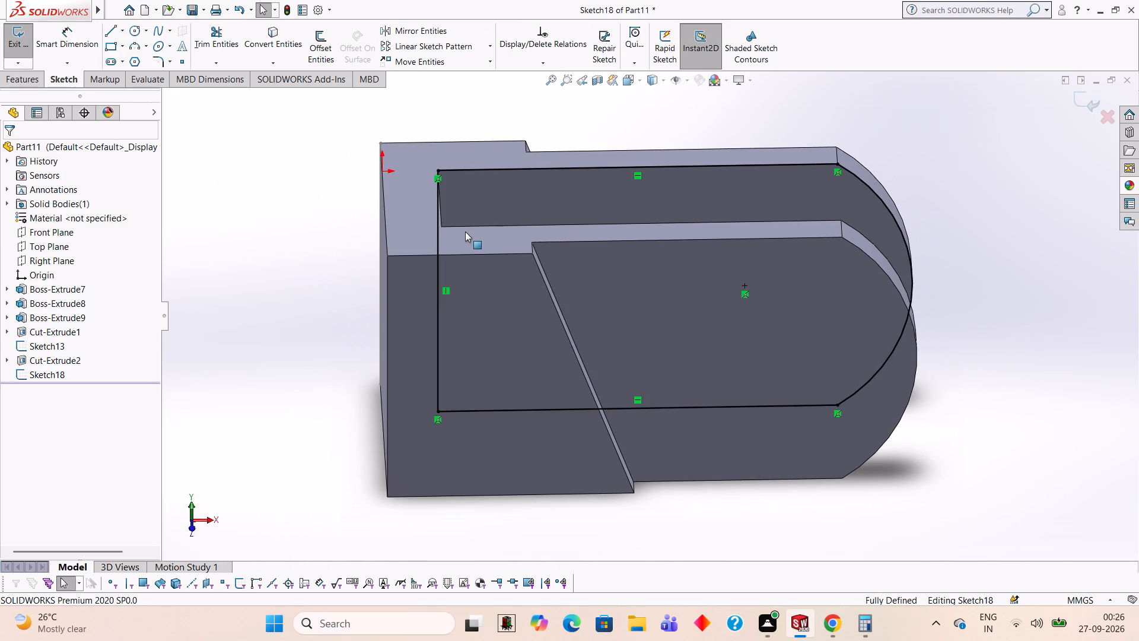
Undo the trims, circle and rectangle lines of the sketch on the far plate's inner face, and exit the empty sketch.
{"action": "key", "text": "ctrl+z"}
{"action": "key", "text": "ctrl+z"}
{"action": "key", "text": "ctrl+z"}
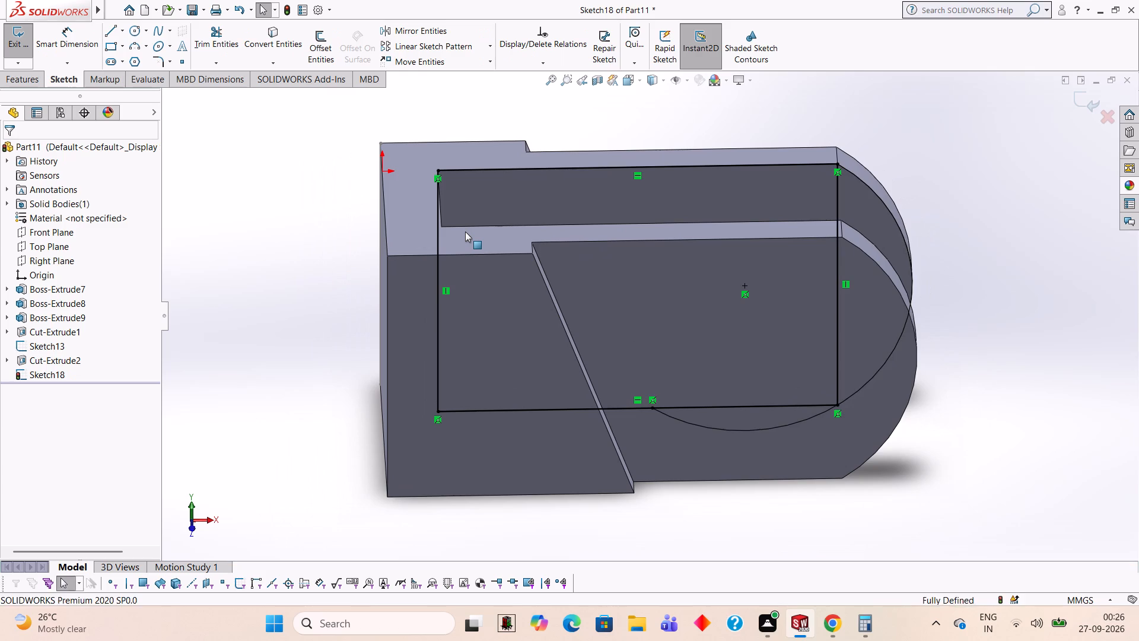
{"action": "key", "text": "ctrl+z"}
{"action": "key", "text": "ctrl+z"}
{"action": "key", "text": "ctrl+z"}
{"action": "key", "text": "ctrl+z"}
{"action": "key", "text": "ctrl+z"}
{"action": "key", "text": "ctrl+z"}
{"action": "key", "text": "ctrl+z"}
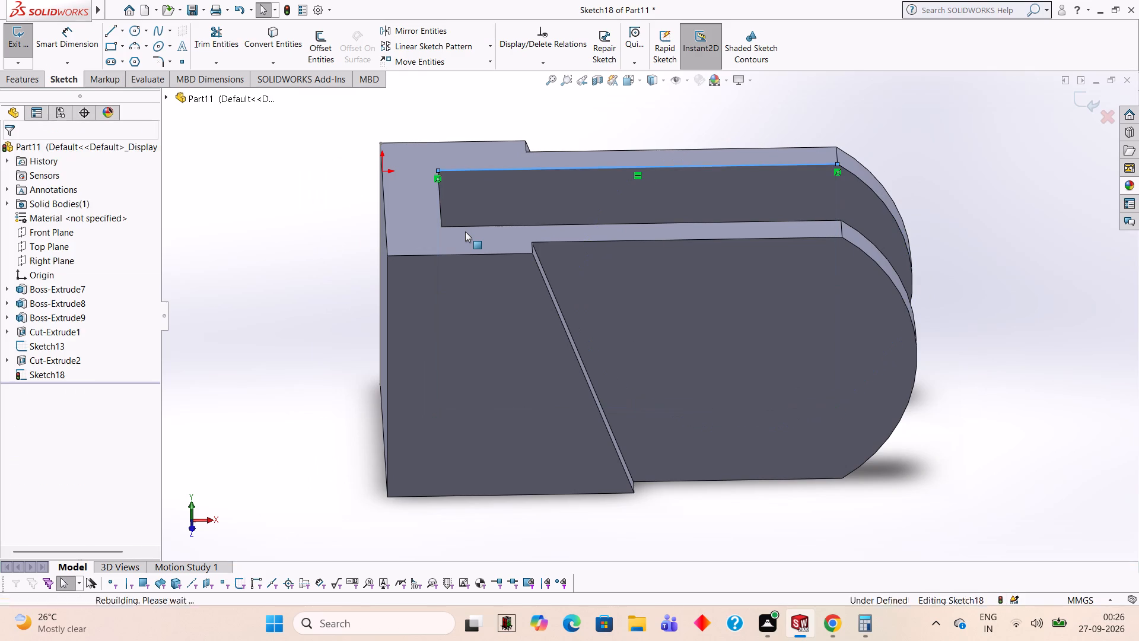
{"action": "key", "text": "Escape"}
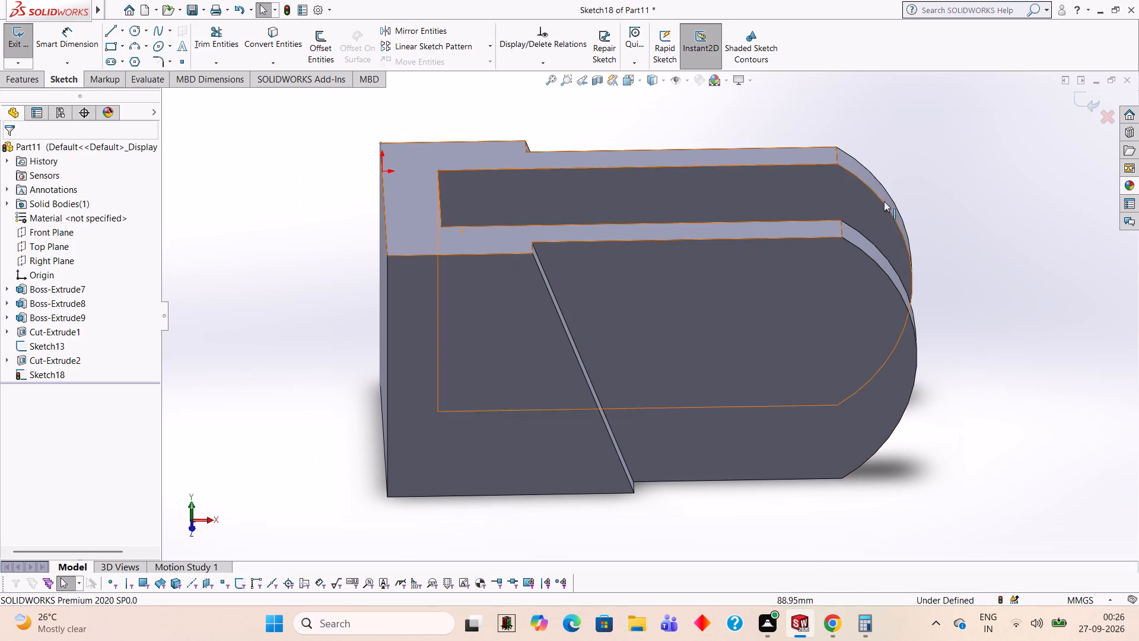
{"action": "scroll", "coordinate": [921, 183], "scroll_direction": "up", "scroll_amount": 1}
{"action": "middle_click_drag", "start_coordinate": [928, 247], "coordinate": [938, 338]}
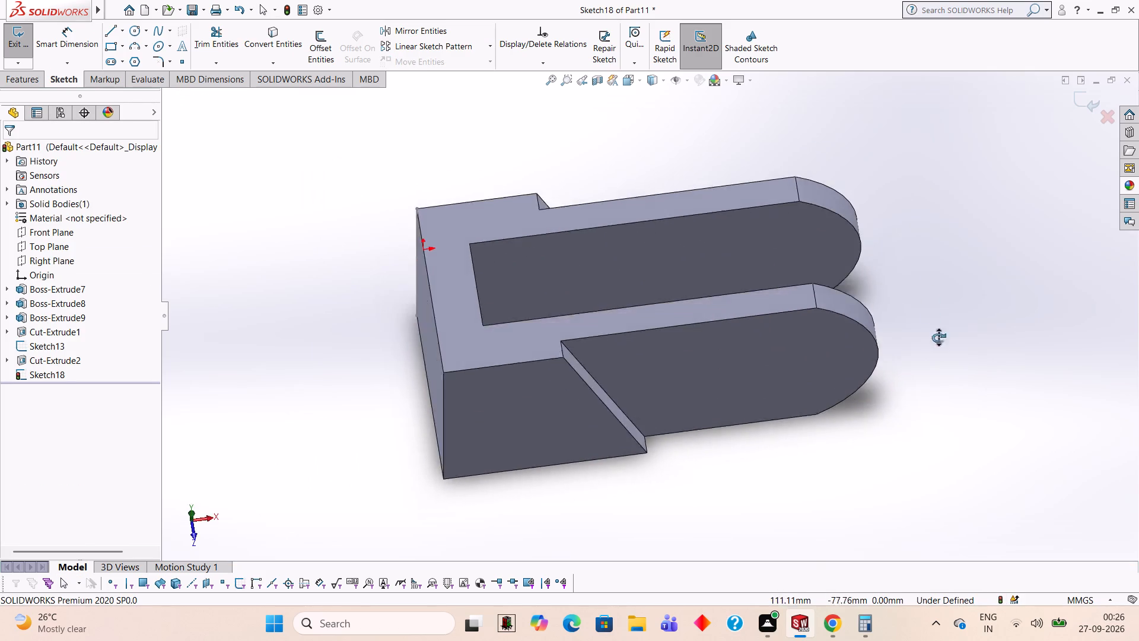
{"action": "middle_click_drag", "start_coordinate": [938, 338], "coordinate": [950, 269]}
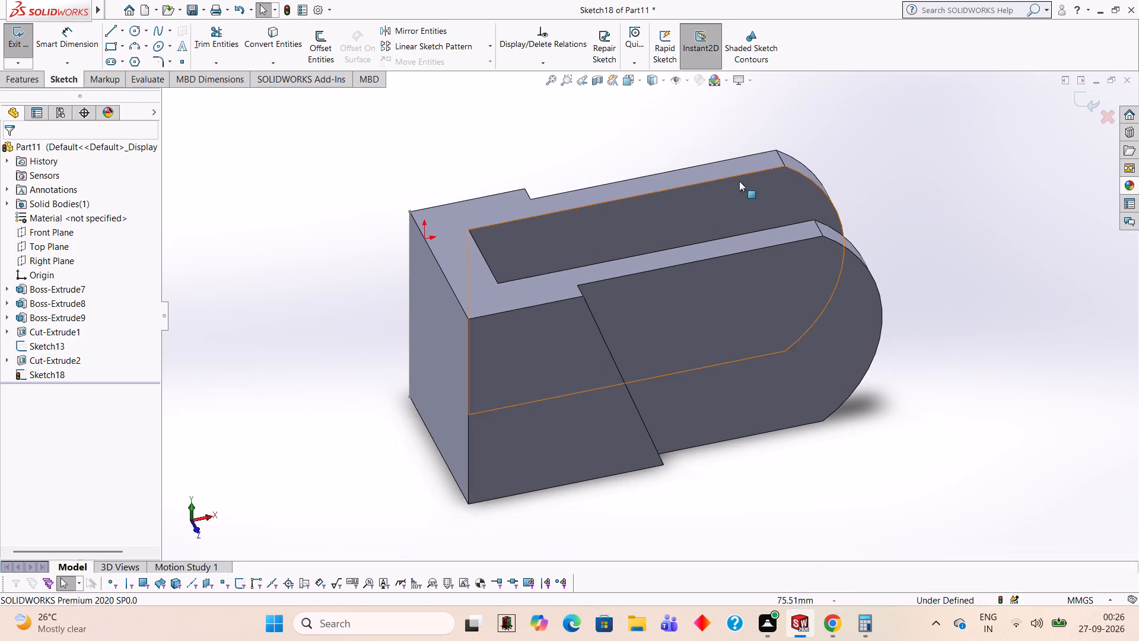
{"action": "middle_click_drag", "start_coordinate": [889, 150], "coordinate": [898, 259]}
{"action": "left_click", "coordinate": [488, 388]}
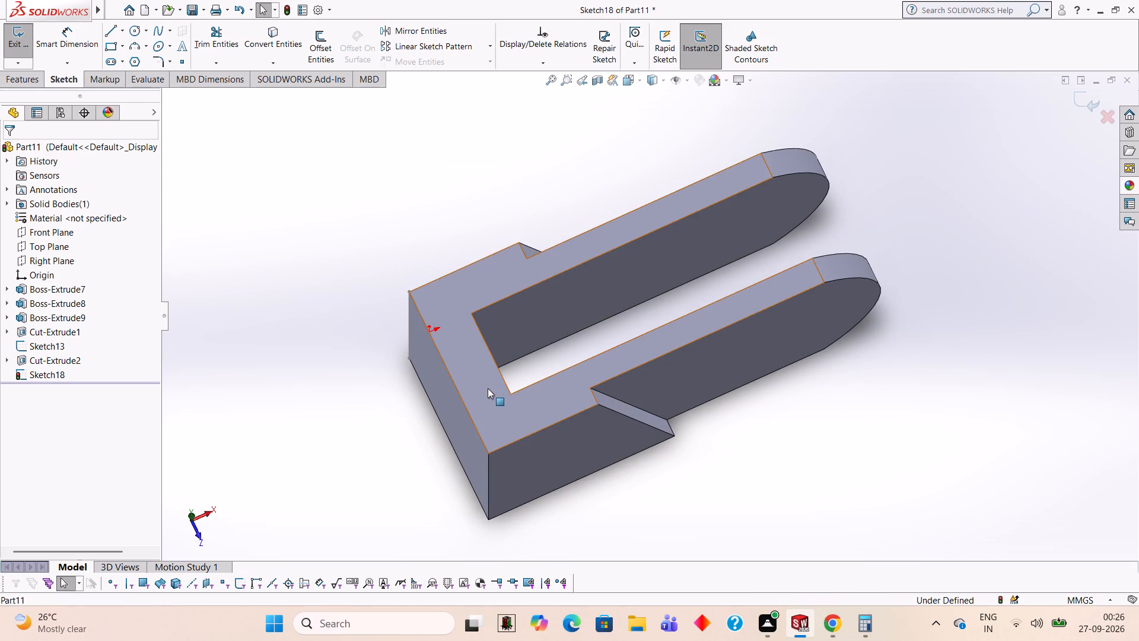
{"action": "left_click", "coordinate": [1100, 96]}
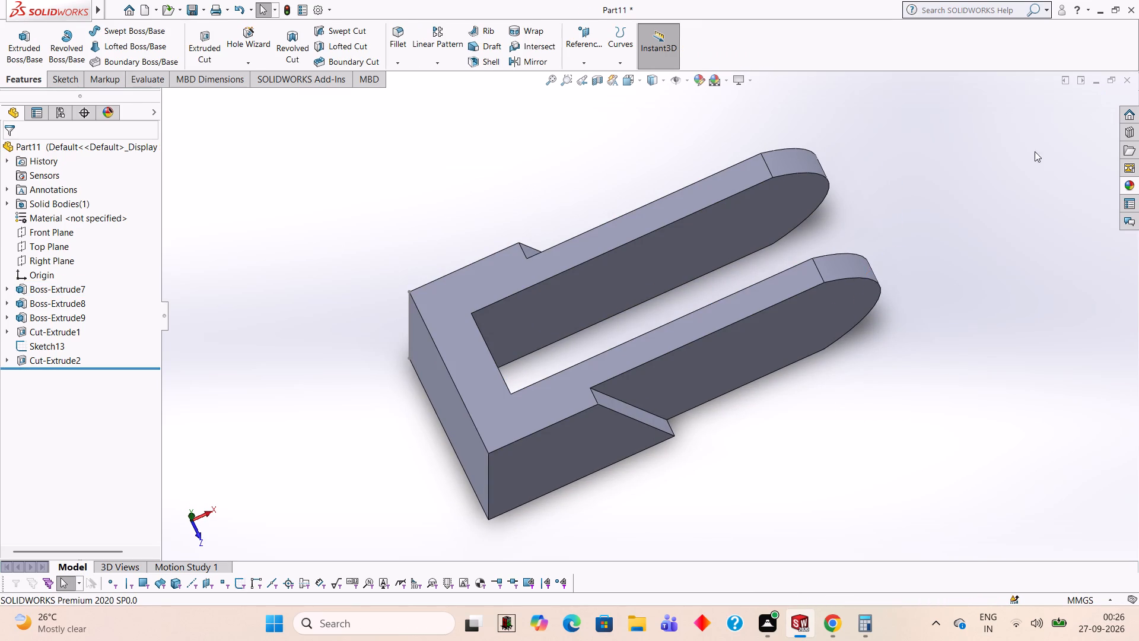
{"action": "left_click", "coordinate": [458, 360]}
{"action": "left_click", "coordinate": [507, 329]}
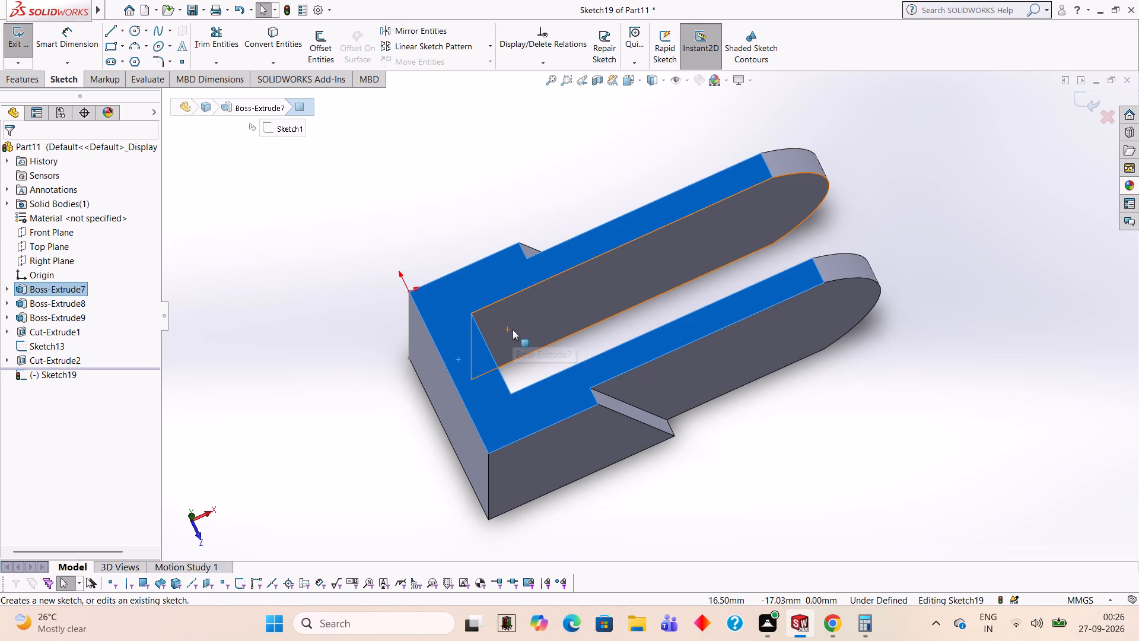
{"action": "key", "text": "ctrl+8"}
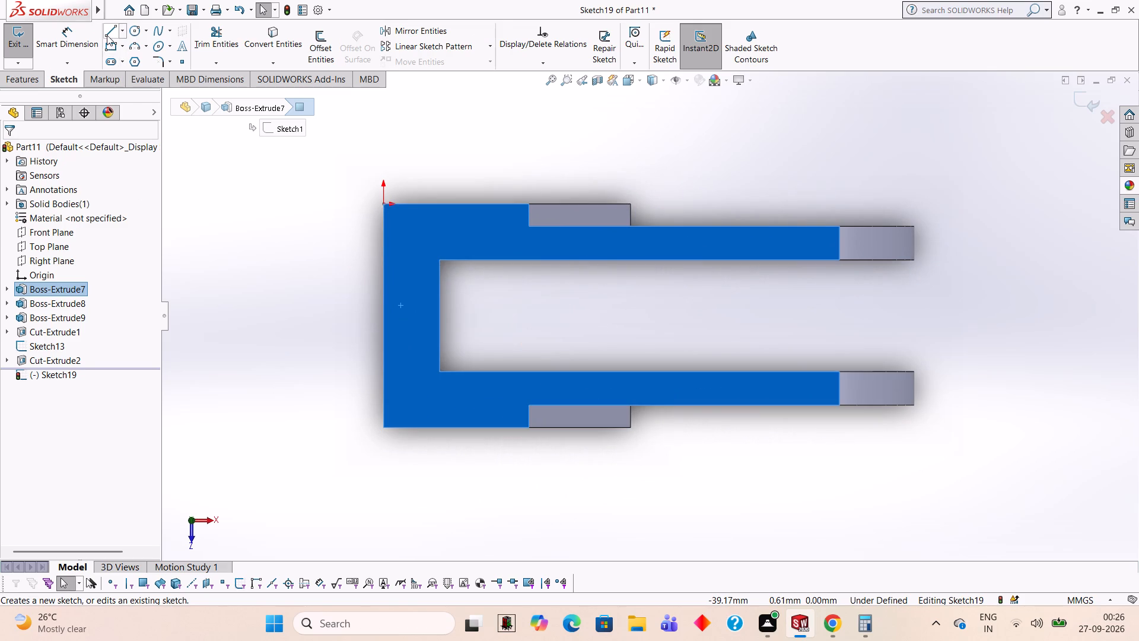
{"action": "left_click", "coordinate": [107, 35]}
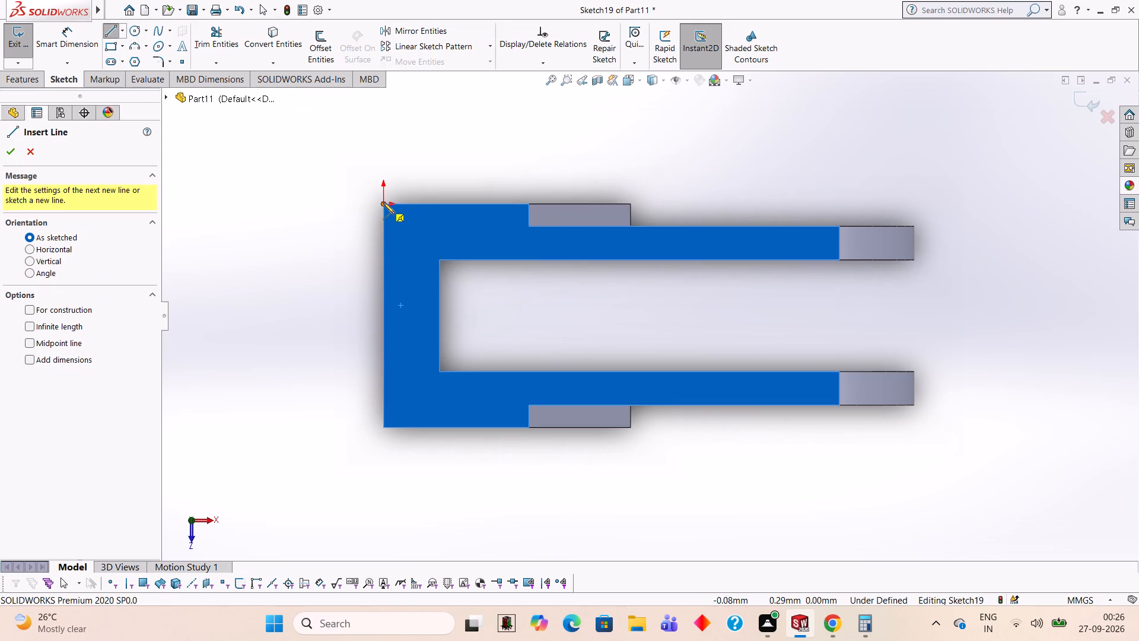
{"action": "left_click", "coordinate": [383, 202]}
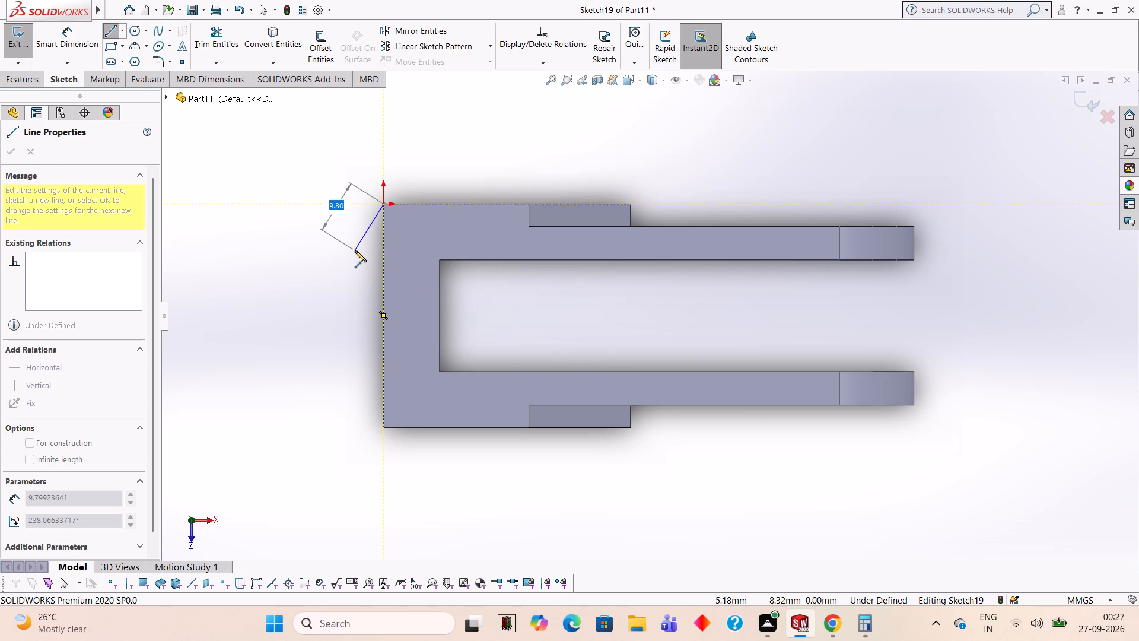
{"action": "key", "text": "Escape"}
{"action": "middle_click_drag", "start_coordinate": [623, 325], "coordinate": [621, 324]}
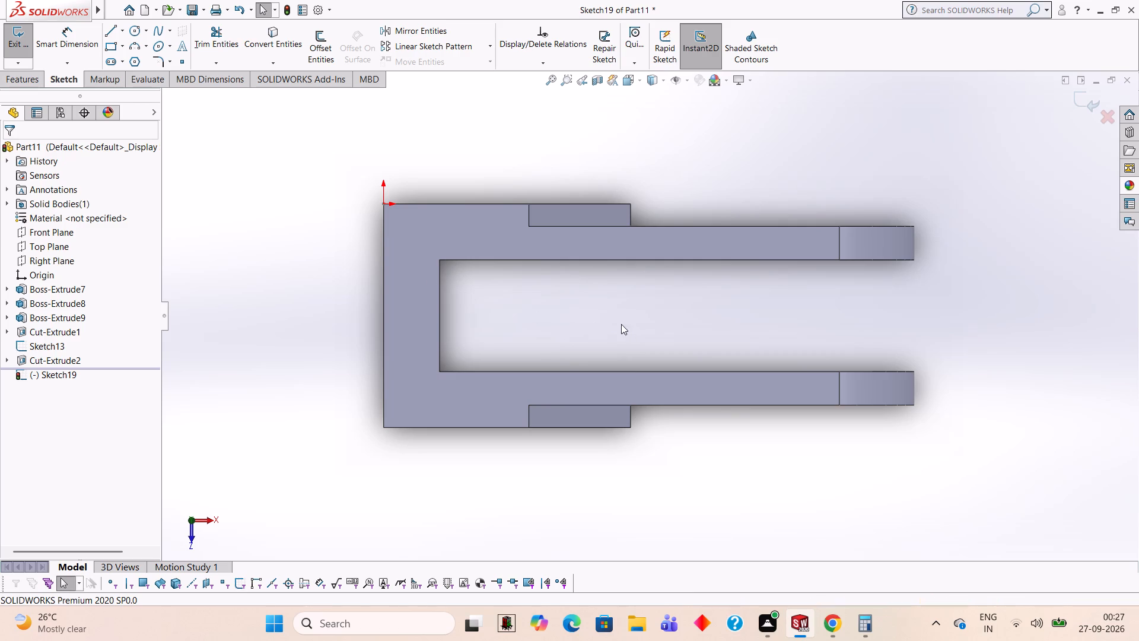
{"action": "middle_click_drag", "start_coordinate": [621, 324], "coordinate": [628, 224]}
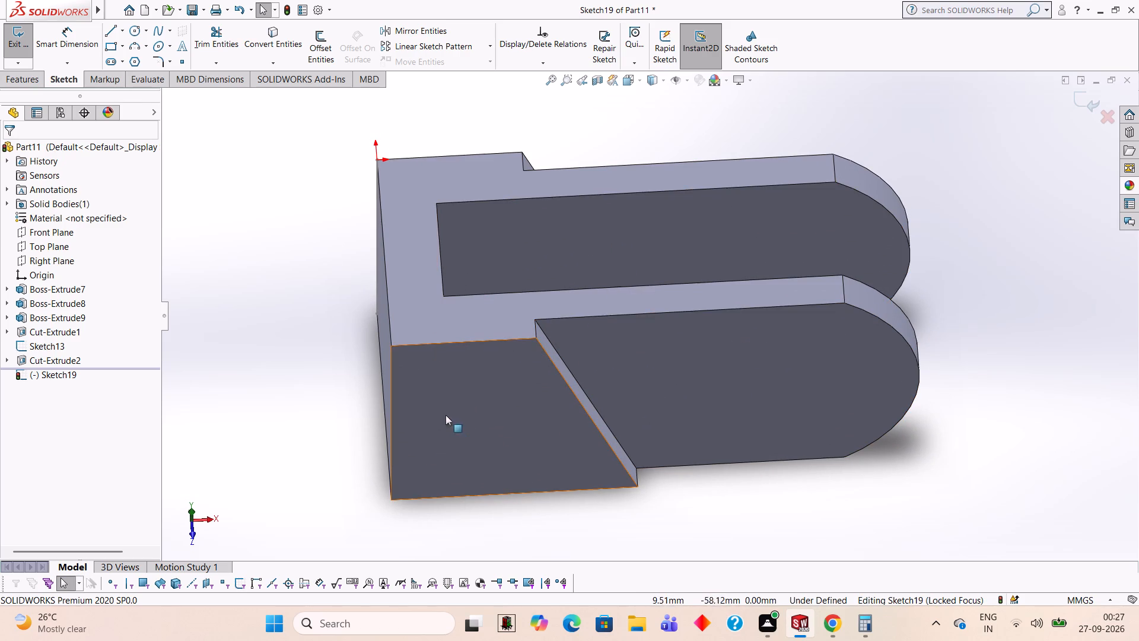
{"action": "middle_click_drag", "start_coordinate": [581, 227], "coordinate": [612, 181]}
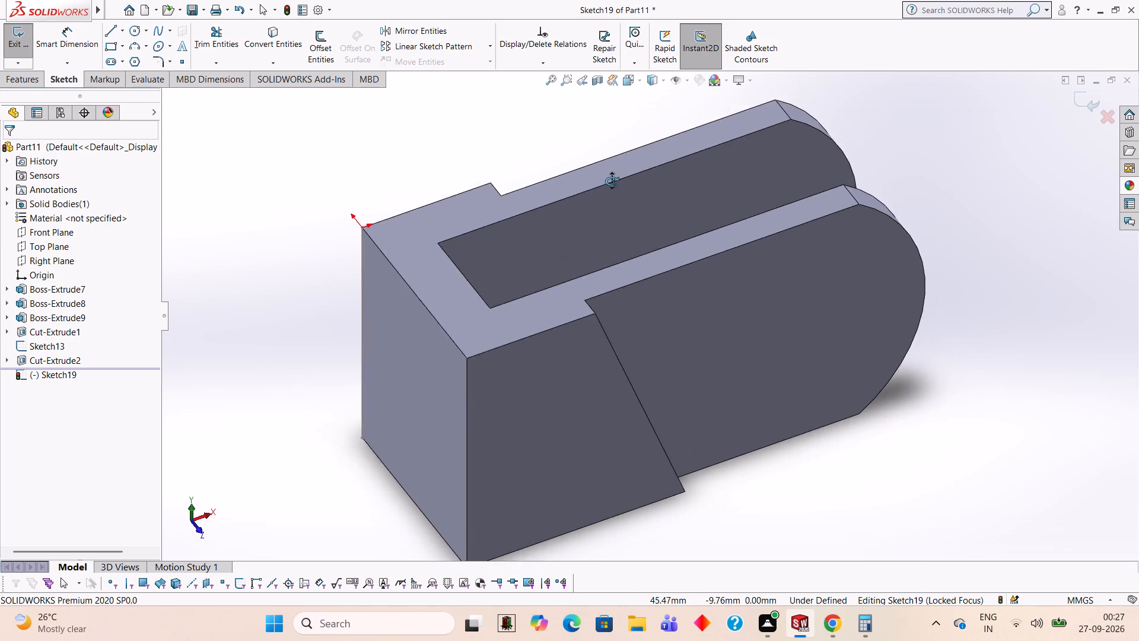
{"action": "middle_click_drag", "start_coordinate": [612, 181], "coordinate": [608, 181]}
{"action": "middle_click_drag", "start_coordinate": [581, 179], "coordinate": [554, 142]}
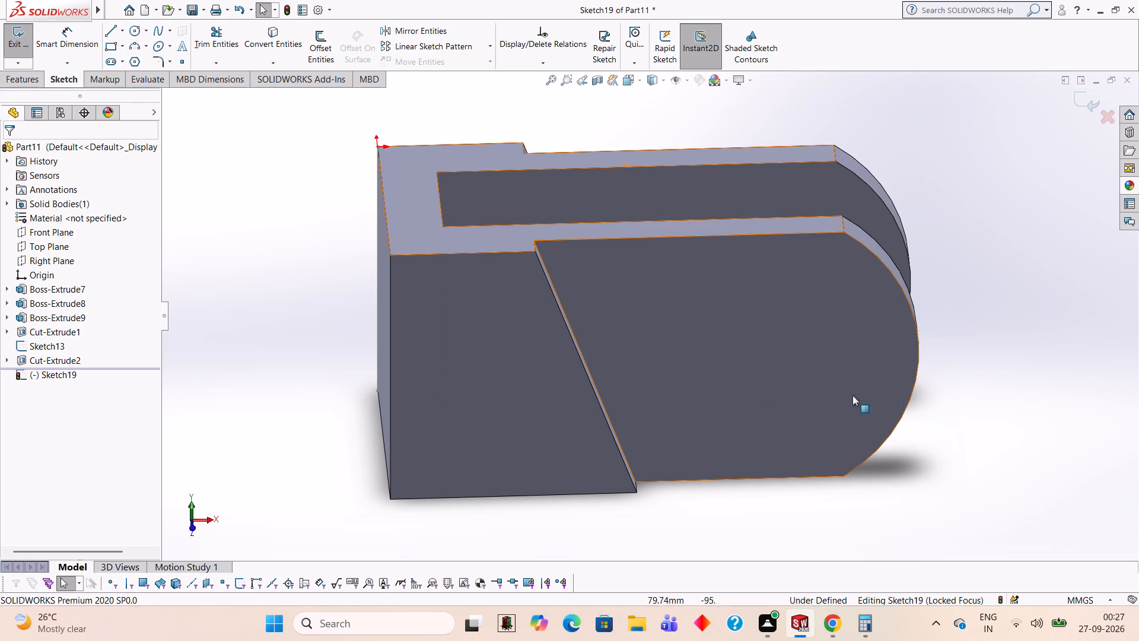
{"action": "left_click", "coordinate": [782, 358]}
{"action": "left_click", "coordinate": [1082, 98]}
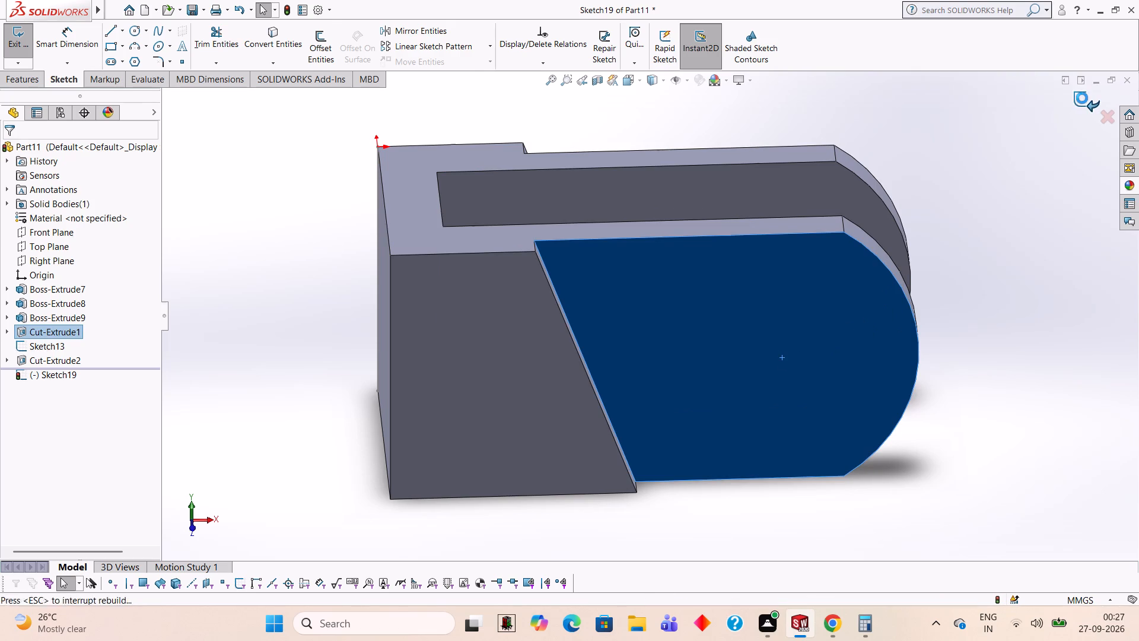
Sketch a circle of 11 mm radius on the near plate's recessed outer face, near the rounded end.
{"action": "left_click", "coordinate": [809, 385]}
{"action": "left_click", "coordinate": [863, 348]}
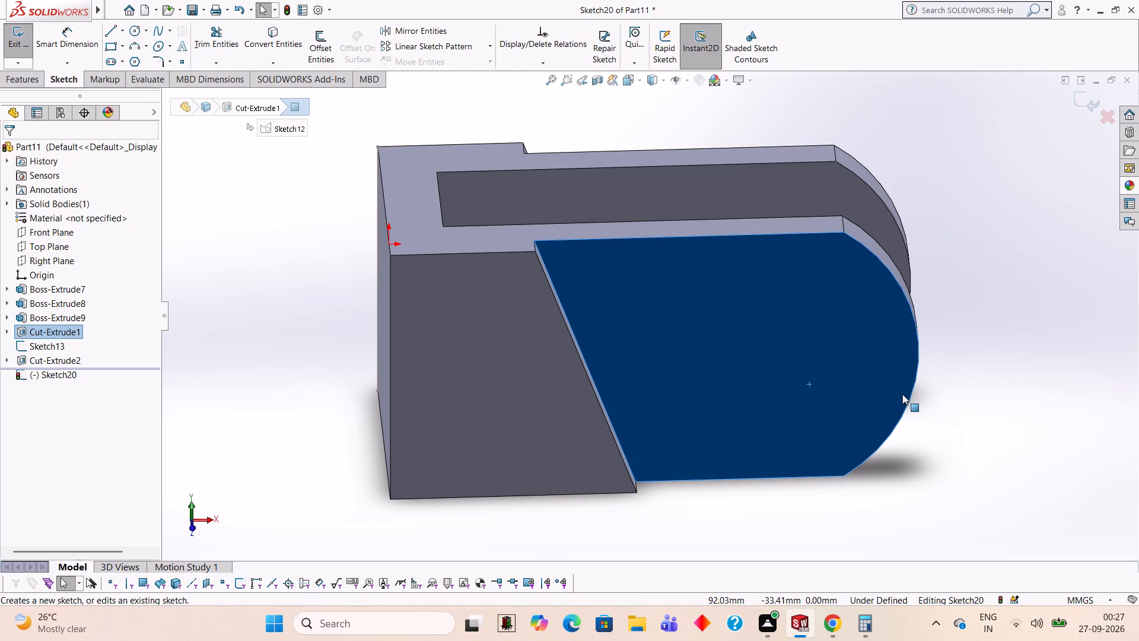
{"action": "key", "text": "ctrl+8"}
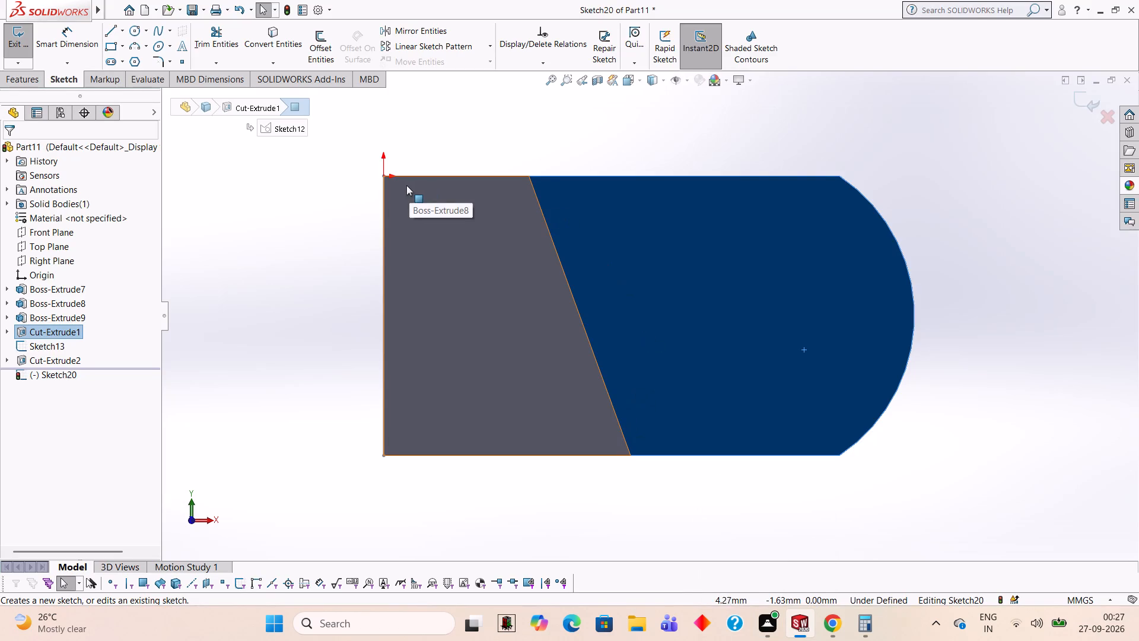
{"action": "left_click", "coordinate": [136, 27]}
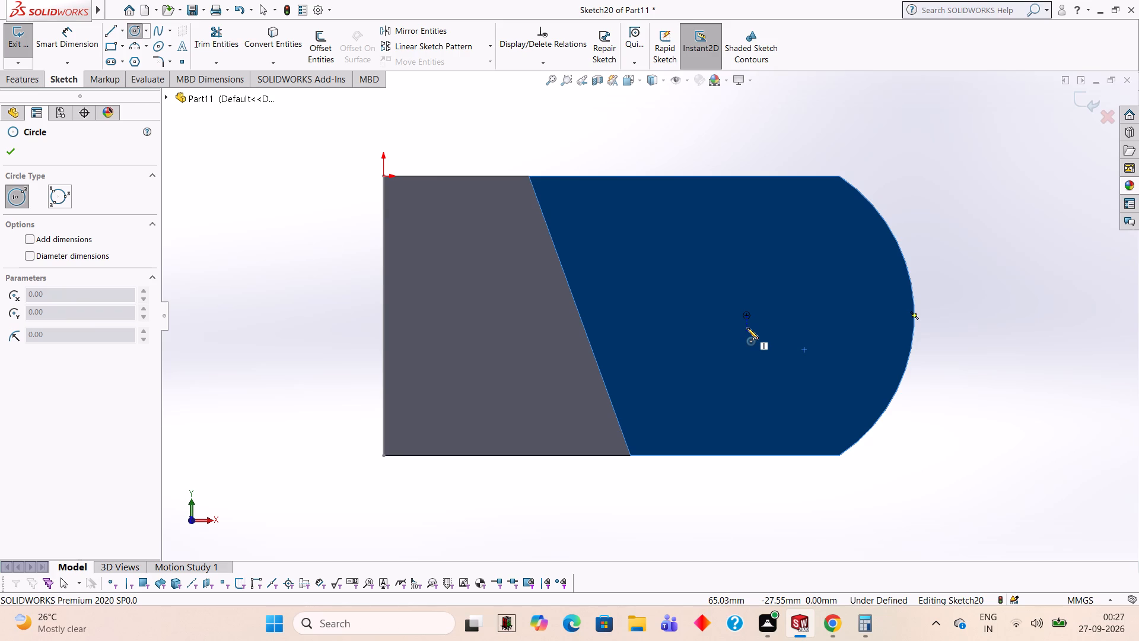
{"action": "left_click", "coordinate": [791, 308]}
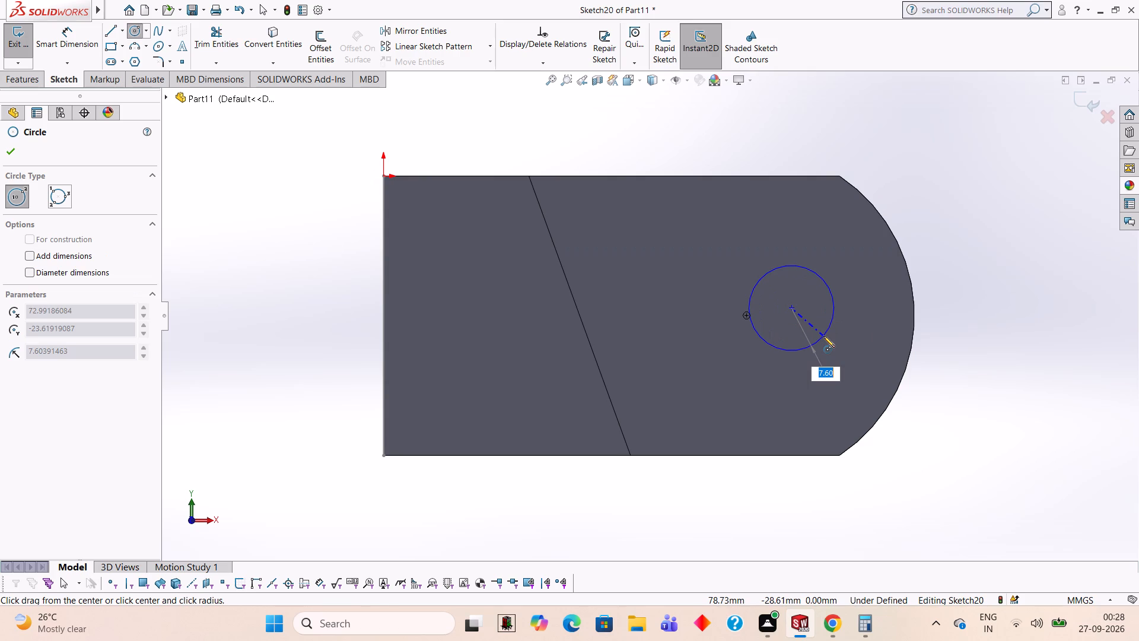
{"action": "type", "text": "11"}
{"action": "key", "text": "Return"}
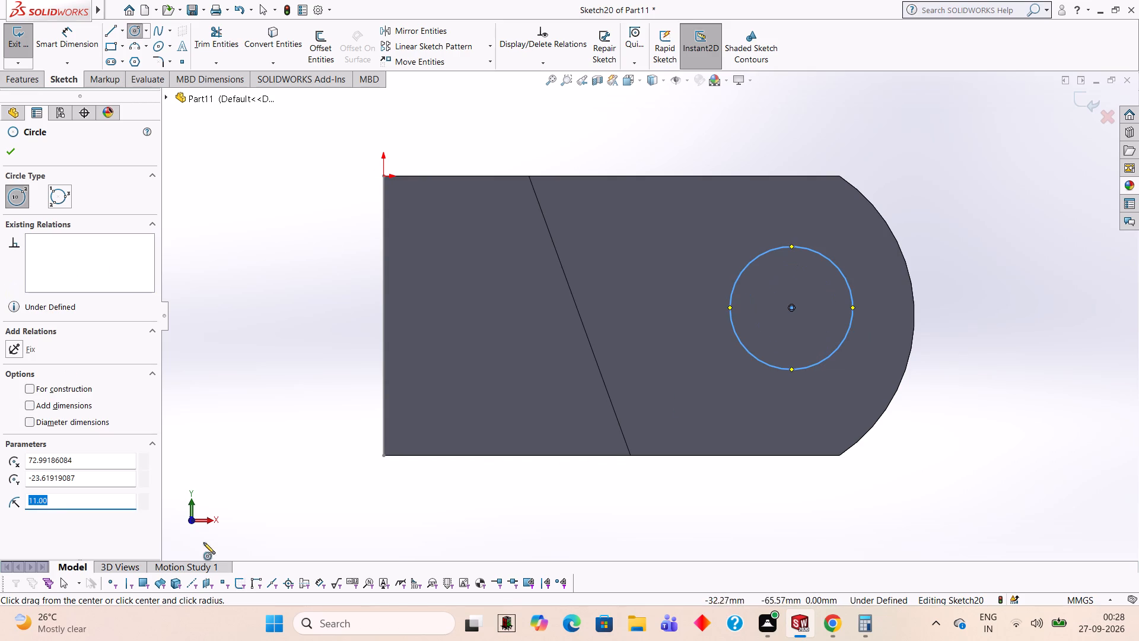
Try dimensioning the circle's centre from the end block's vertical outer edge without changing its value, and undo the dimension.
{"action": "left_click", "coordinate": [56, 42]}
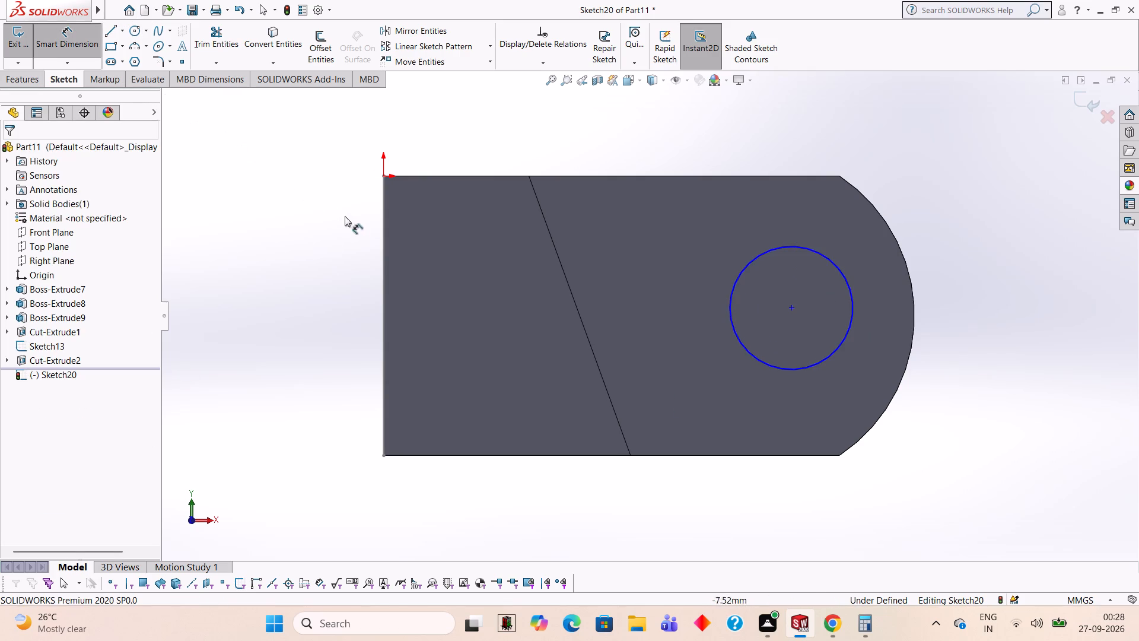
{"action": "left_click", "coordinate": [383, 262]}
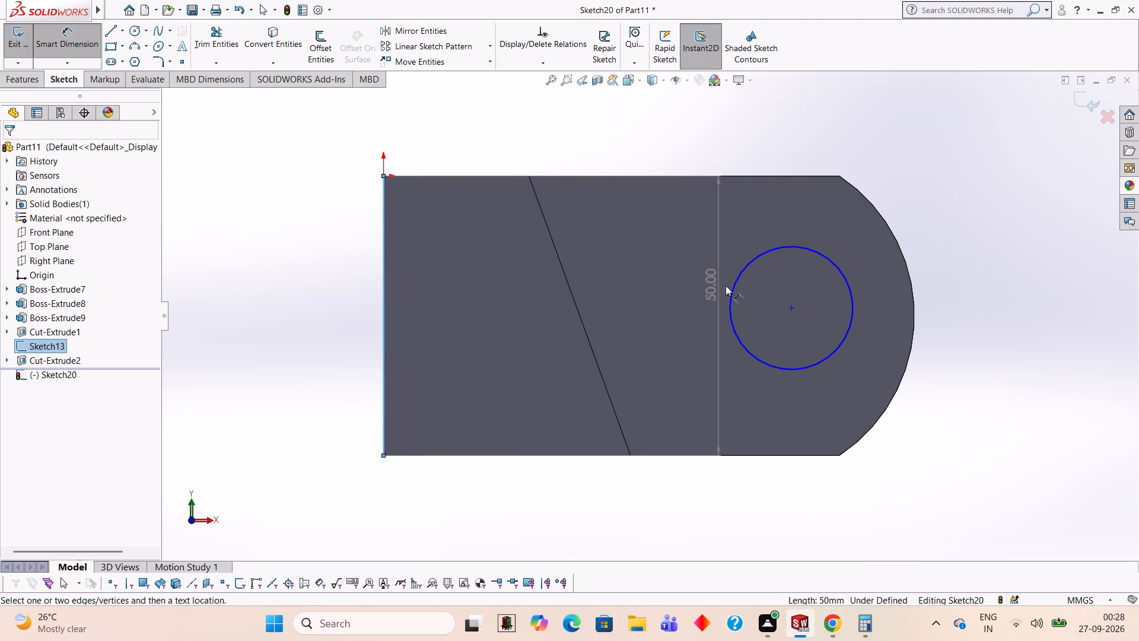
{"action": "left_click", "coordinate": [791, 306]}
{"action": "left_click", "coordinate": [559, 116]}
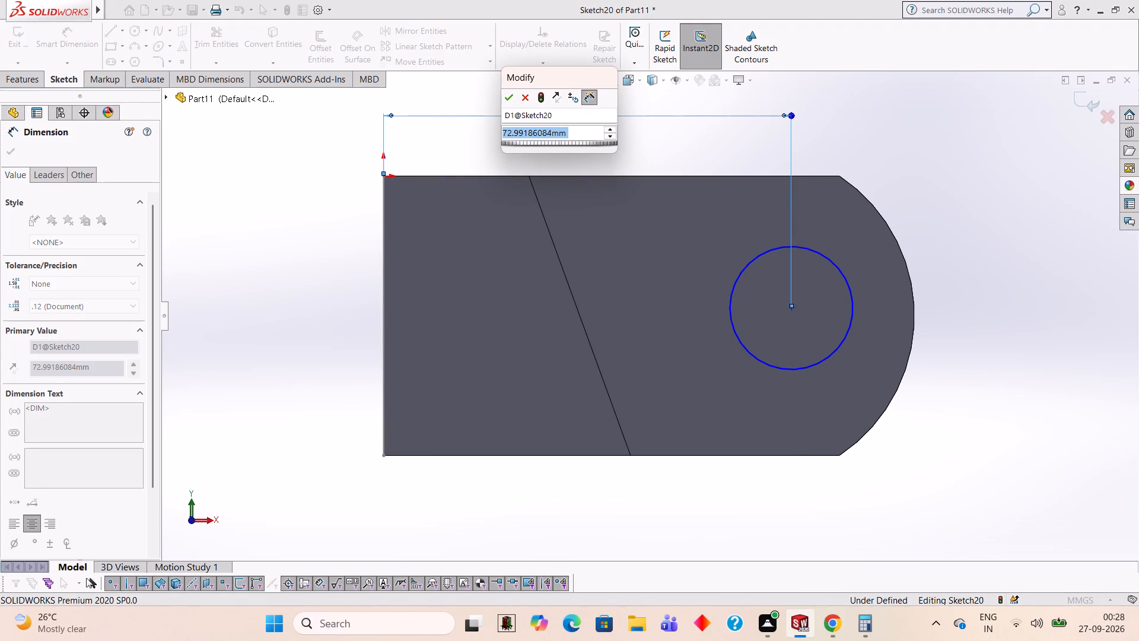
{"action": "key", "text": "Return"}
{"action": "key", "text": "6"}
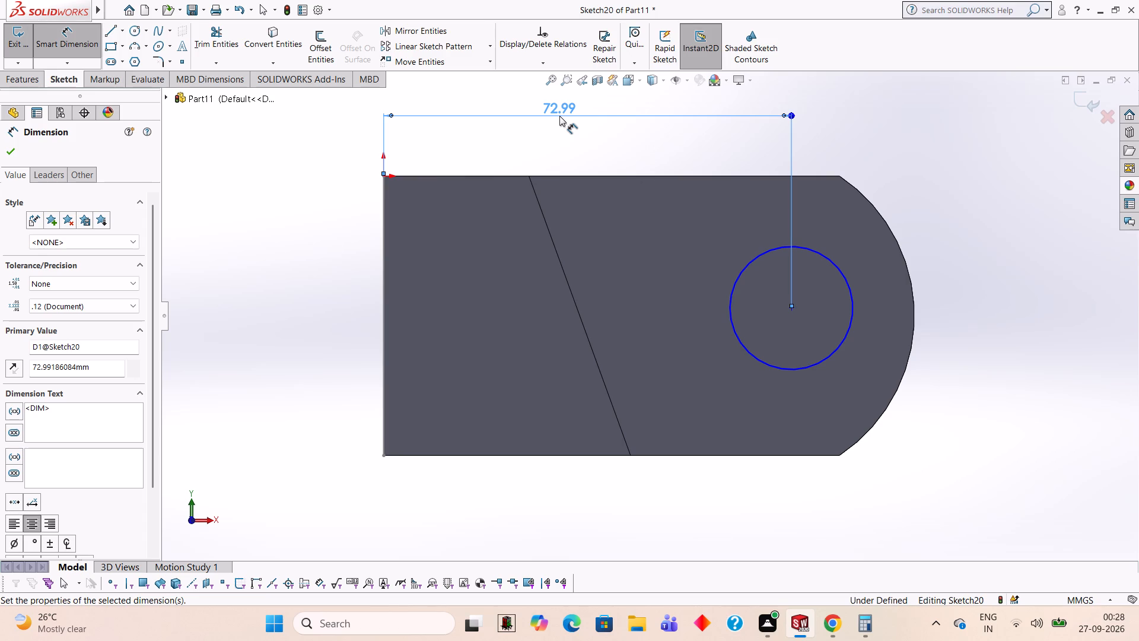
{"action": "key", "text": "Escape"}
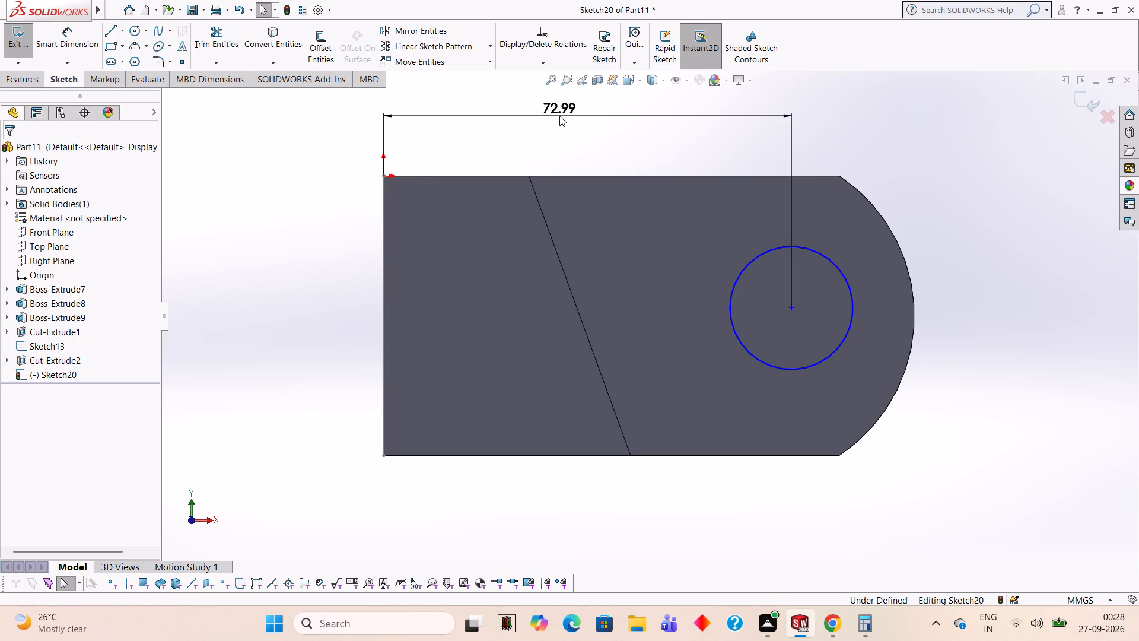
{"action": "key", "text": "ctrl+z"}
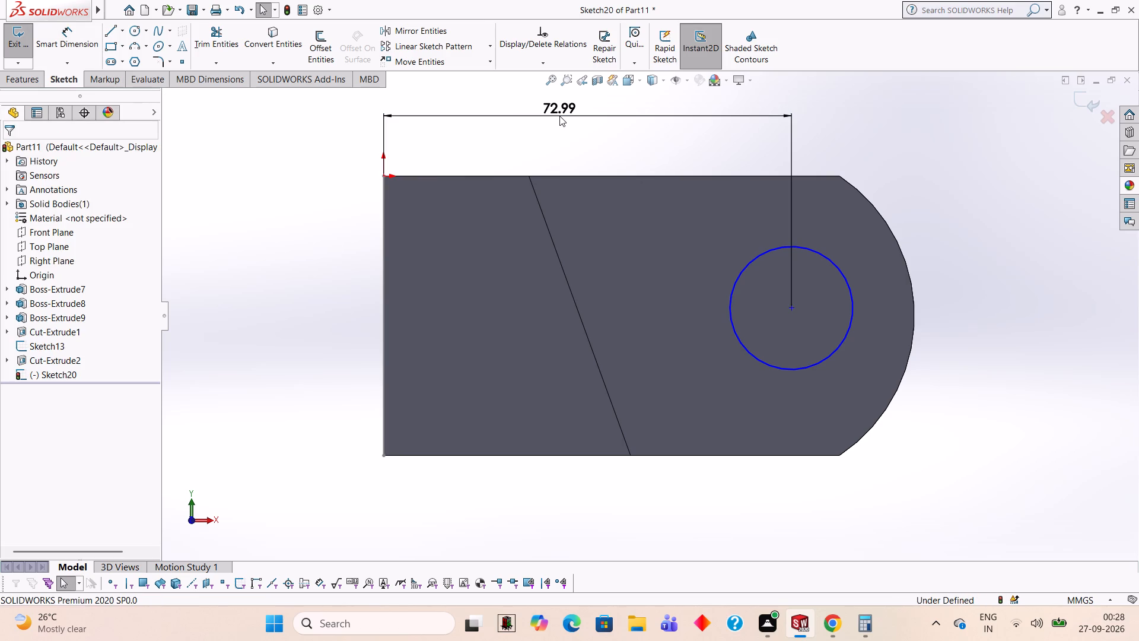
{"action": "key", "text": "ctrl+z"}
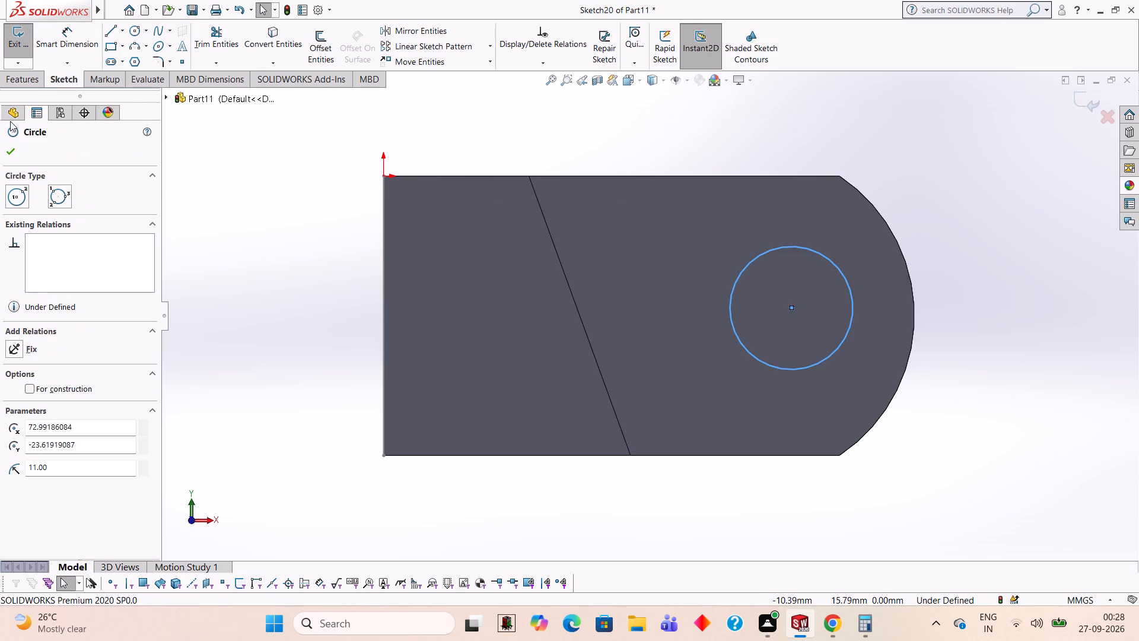
Dimension the circle's centre 65 mm horizontally from the end block's vertical outer edge.
{"action": "left_click", "coordinate": [77, 37]}
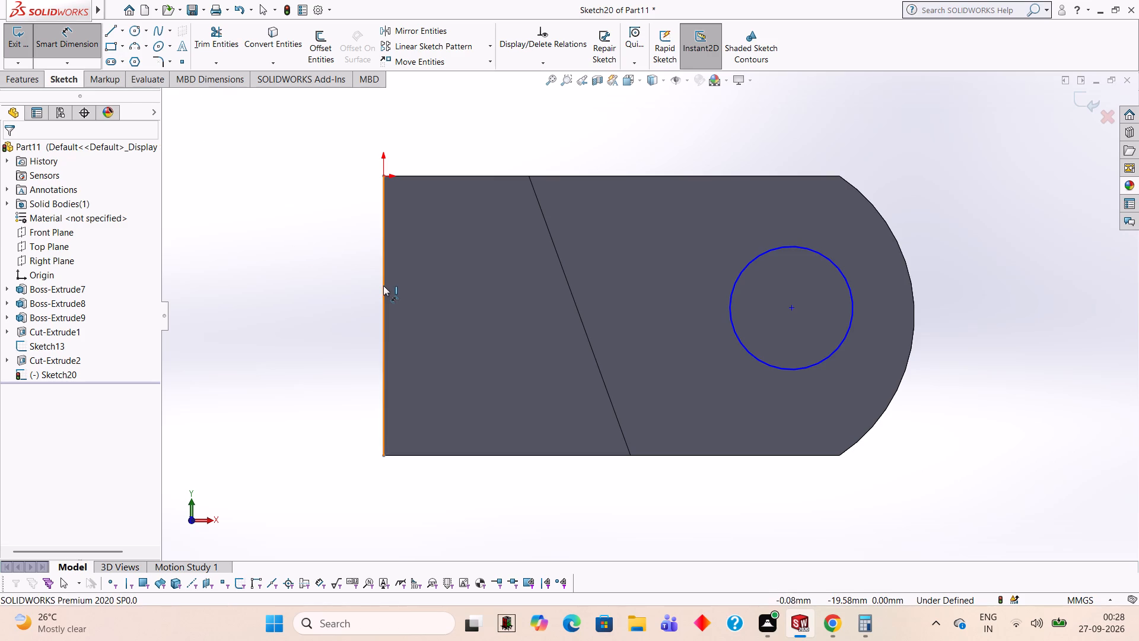
{"action": "left_click", "coordinate": [383, 285]}
{"action": "left_click", "coordinate": [791, 306]}
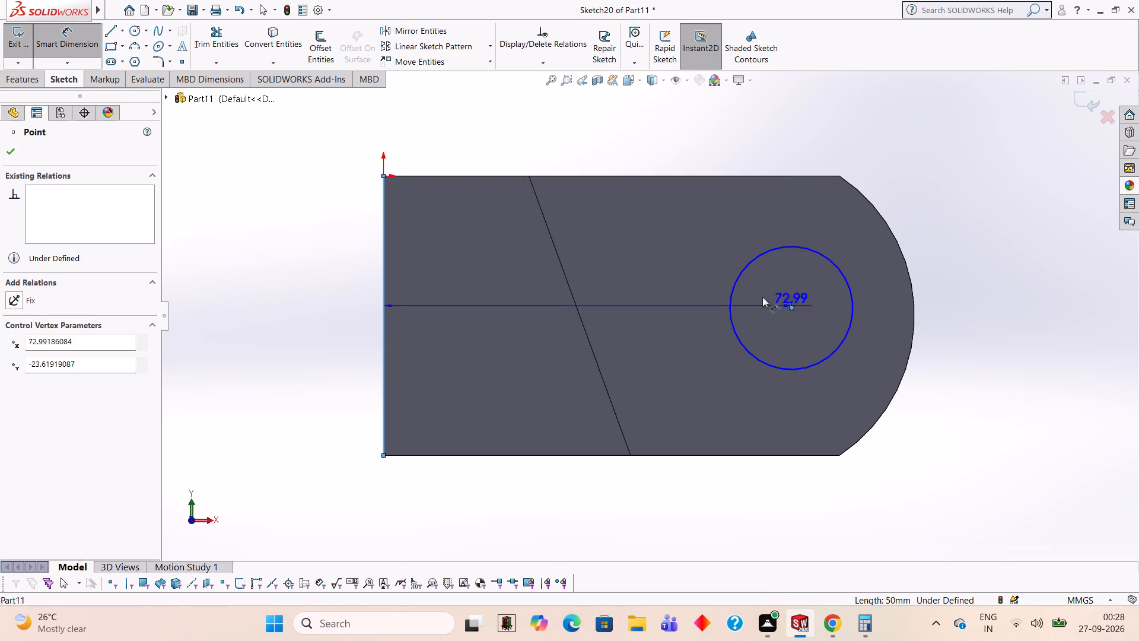
{"action": "left_click", "coordinate": [626, 143]}
{"action": "type", "text": "65"}
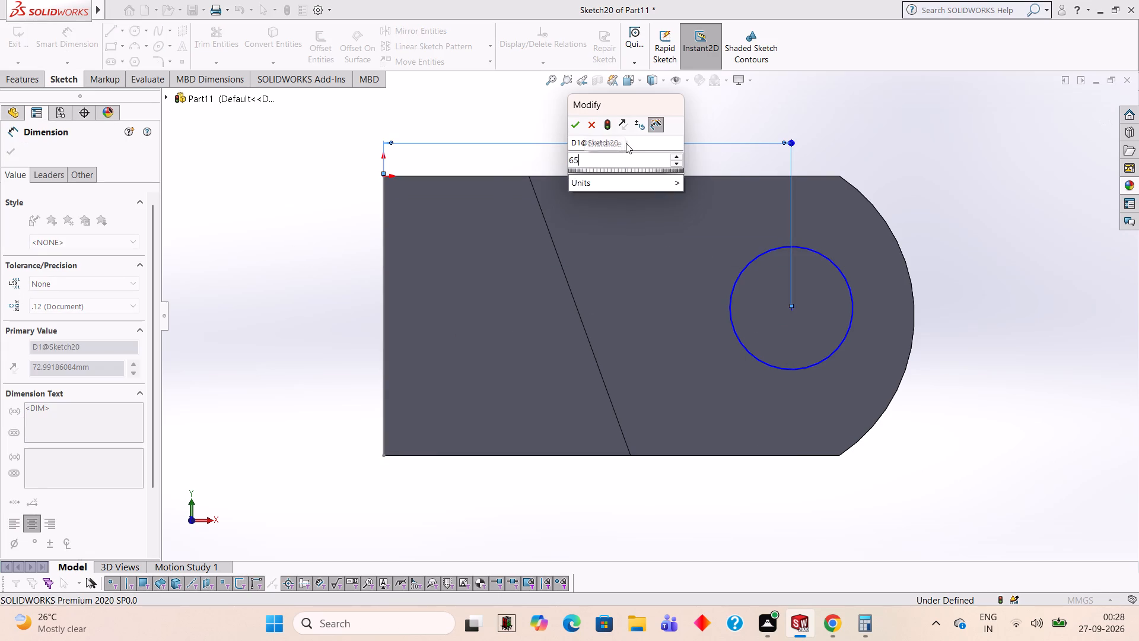
{"action": "key", "text": "Return"}
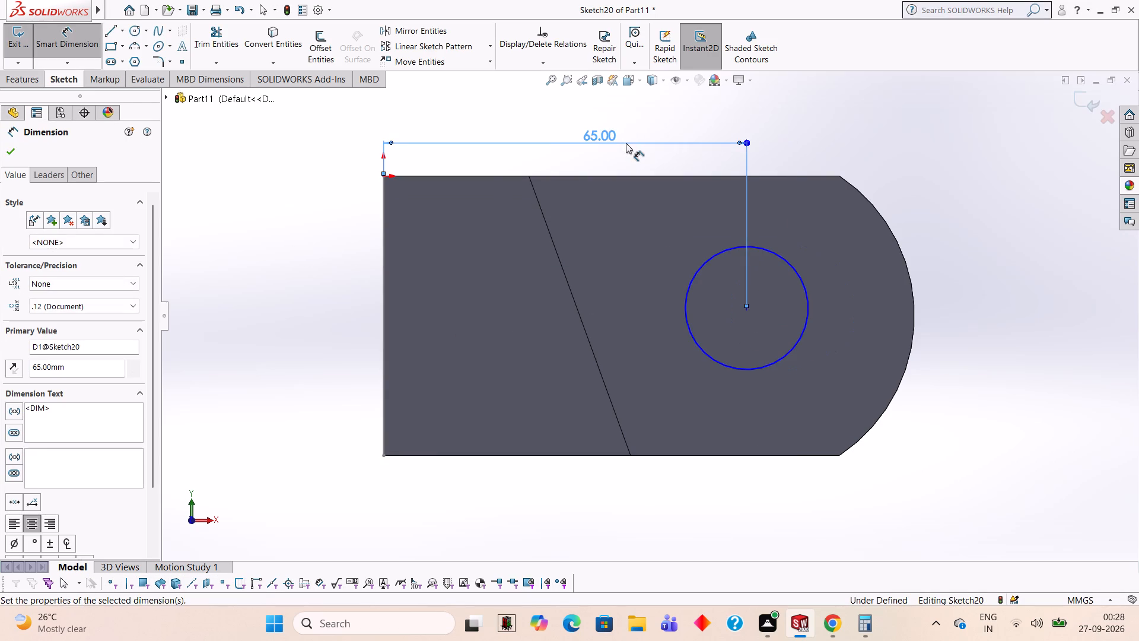
{"action": "key", "text": "Escape"}
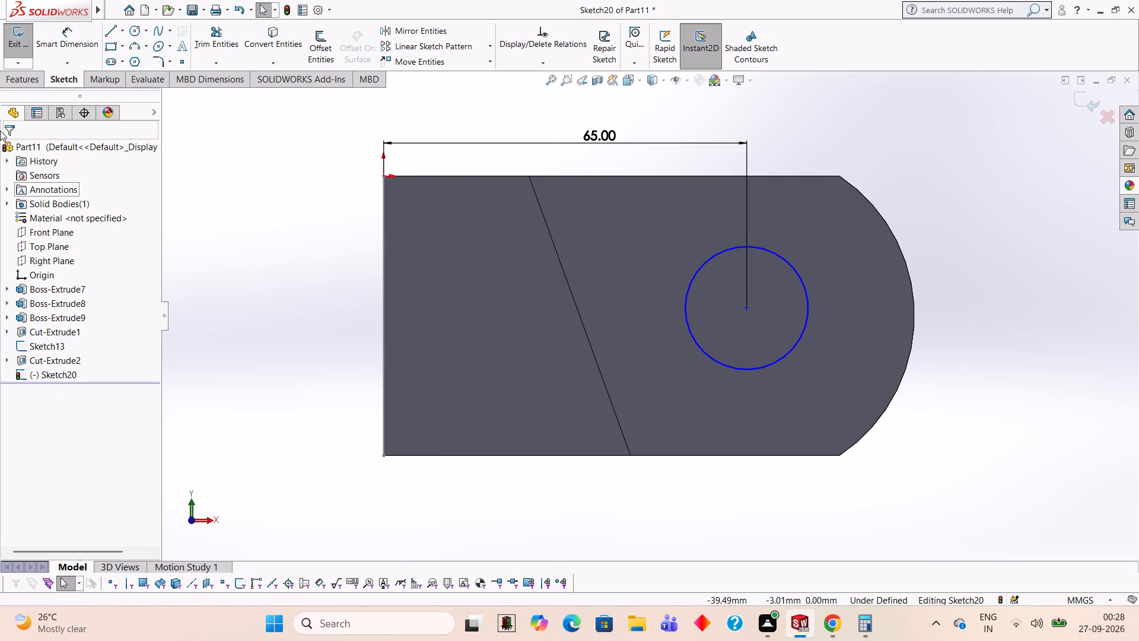
Cut-extrude the circle 40 mm blind through both plates.
{"action": "left_click", "coordinate": [30, 82]}
{"action": "left_click", "coordinate": [187, 45]}
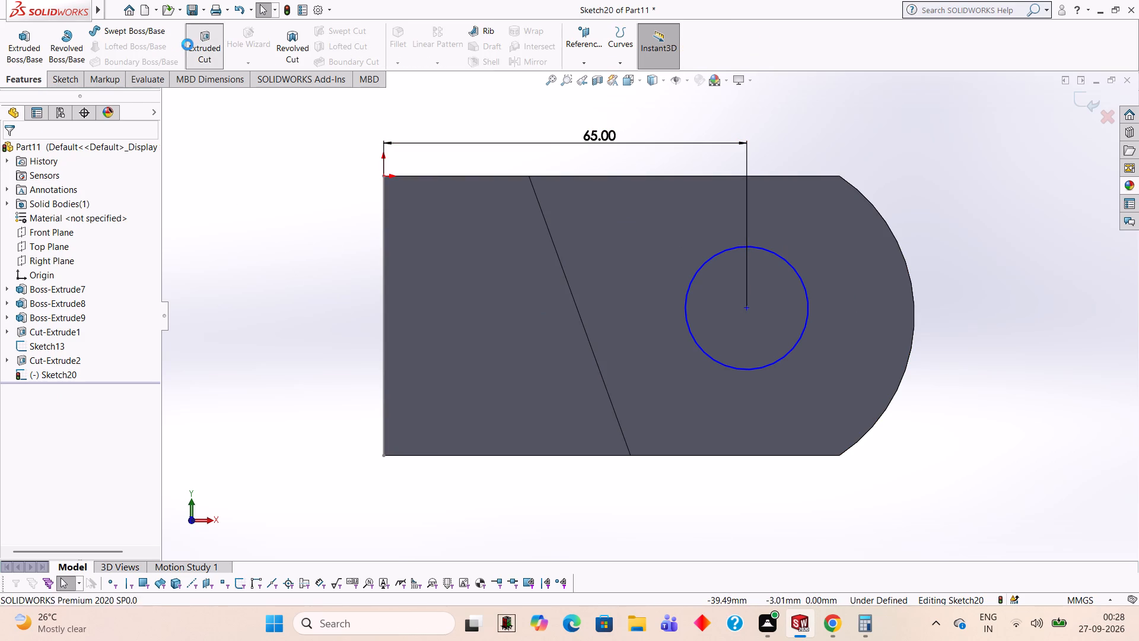
{"action": "middle_click_drag", "start_coordinate": [800, 107], "coordinate": [806, 335]}
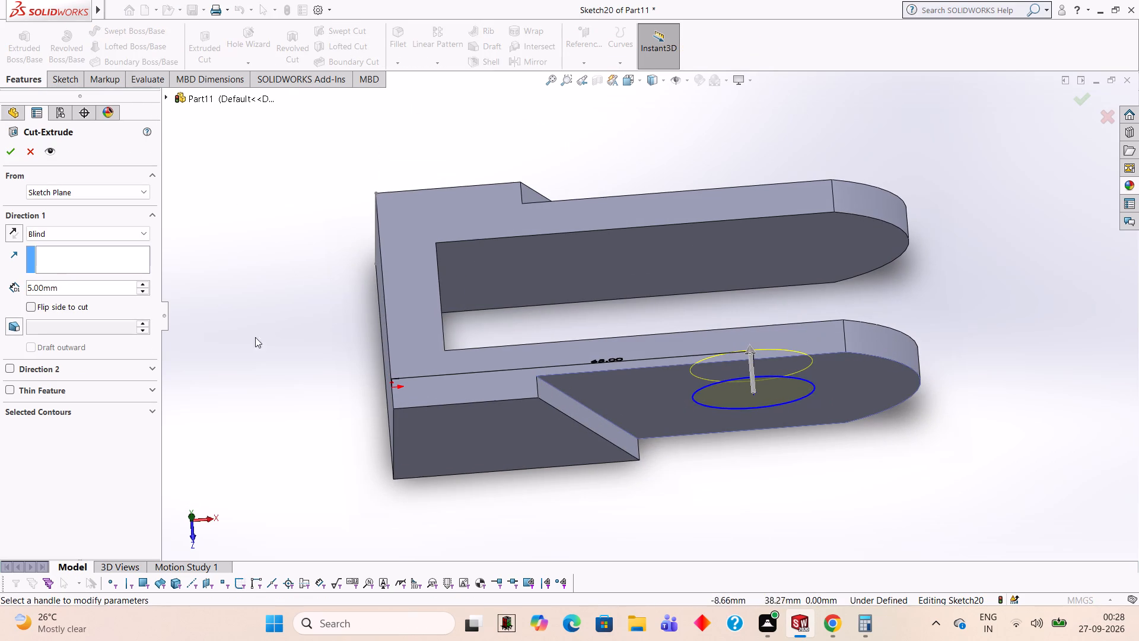
{"action": "left_click", "coordinate": [86, 293]}
{"action": "key", "text": "BackSpace"}
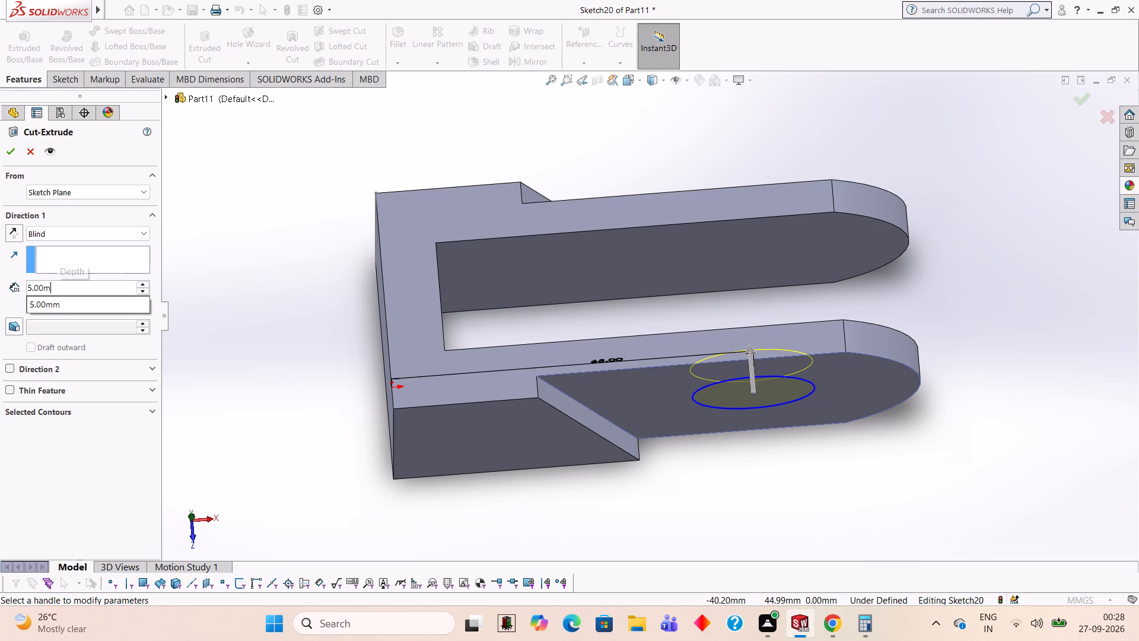
{"action": "key", "text": "BackSpace"}
{"action": "key", "text": "BackSpace"}
{"action": "key", "text": "BackSpace"}
{"action": "key", "text": "BackSpace"}
{"action": "key", "text": "BackSpace"}
{"action": "type", "text": "40"}
{"action": "key", "text": "Return"}
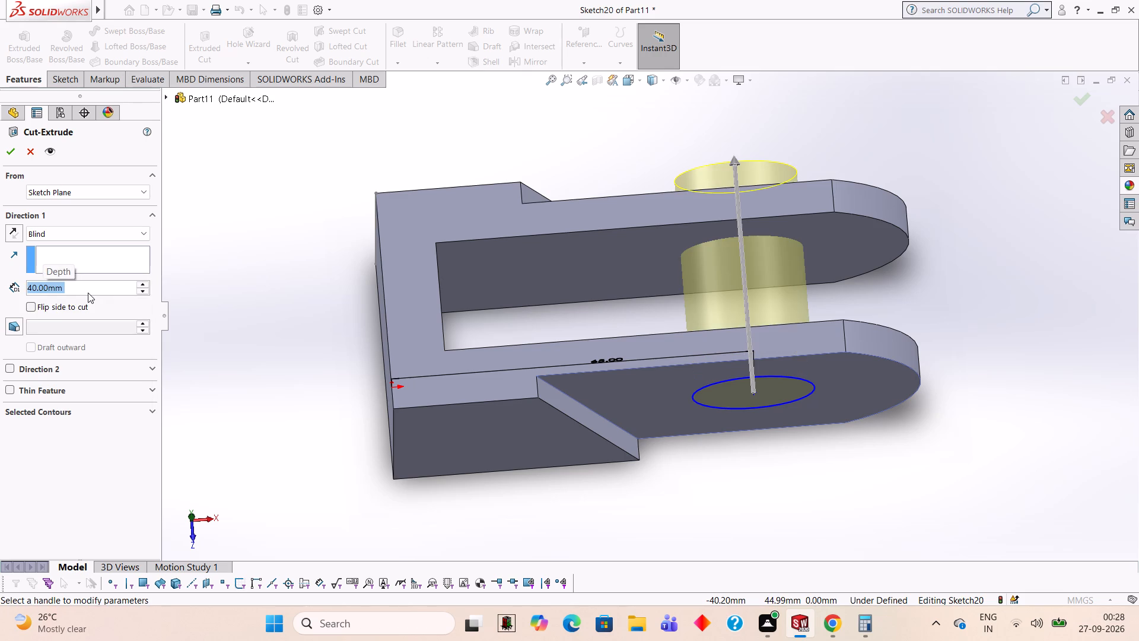
{"action": "left_click", "coordinate": [8, 156]}
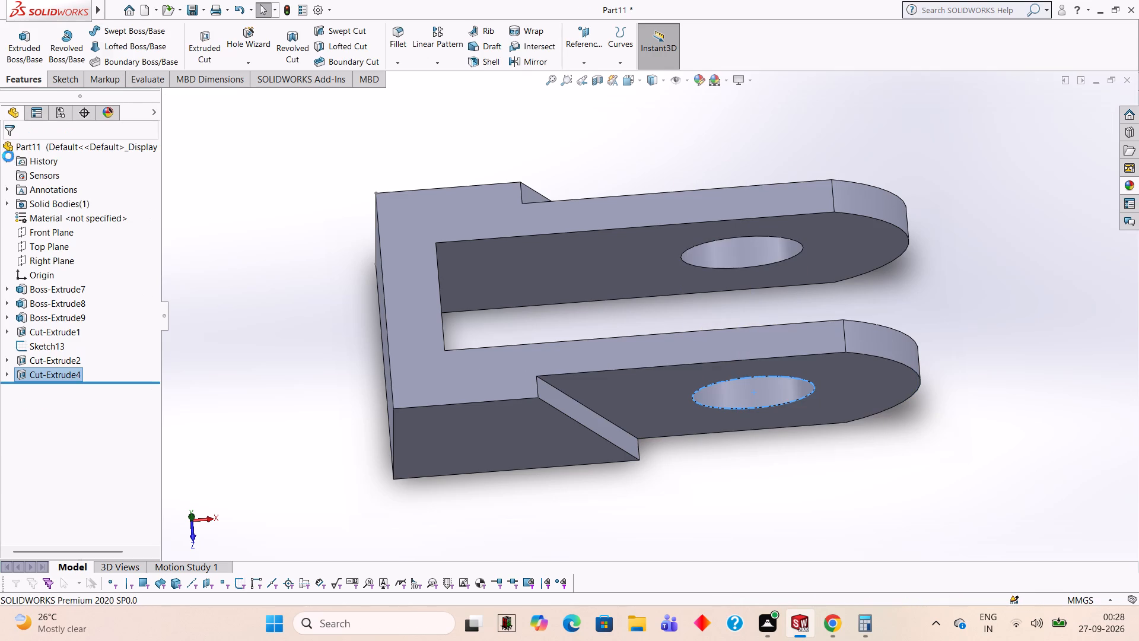
{"action": "left_click", "coordinate": [224, 247]}
Start a sketch on the end block's flat outer end face, viewed square-on.
{"action": "middle_click_drag", "start_coordinate": [284, 315], "coordinate": [281, 202]}
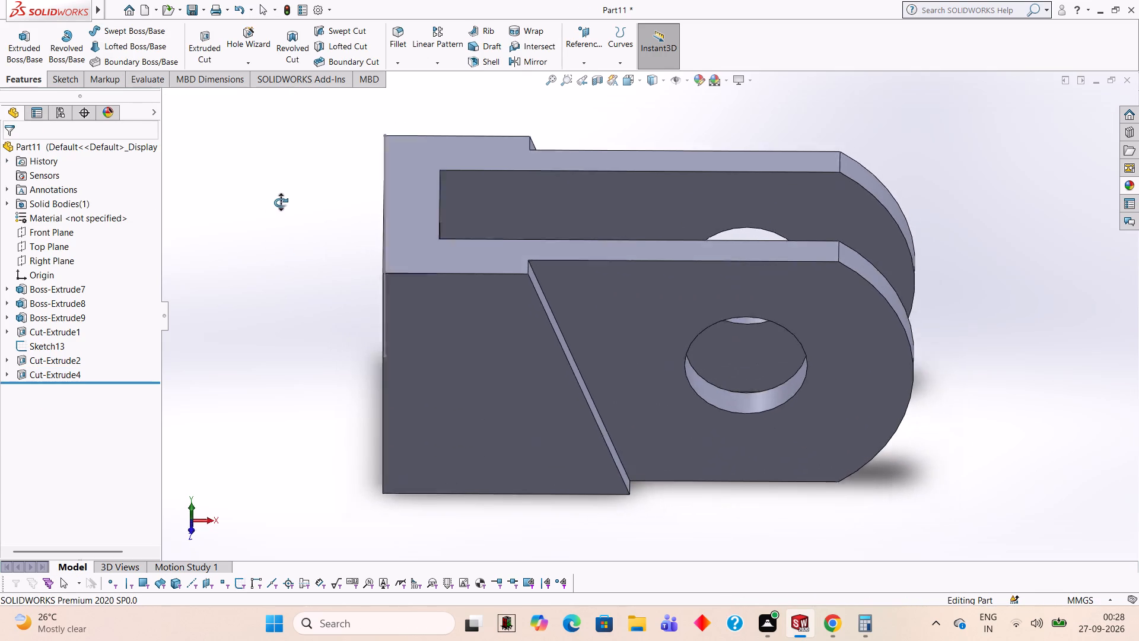
{"action": "middle_click_drag", "start_coordinate": [281, 202], "coordinate": [303, 202]}
{"action": "middle_click_drag", "start_coordinate": [282, 284], "coordinate": [354, 214]}
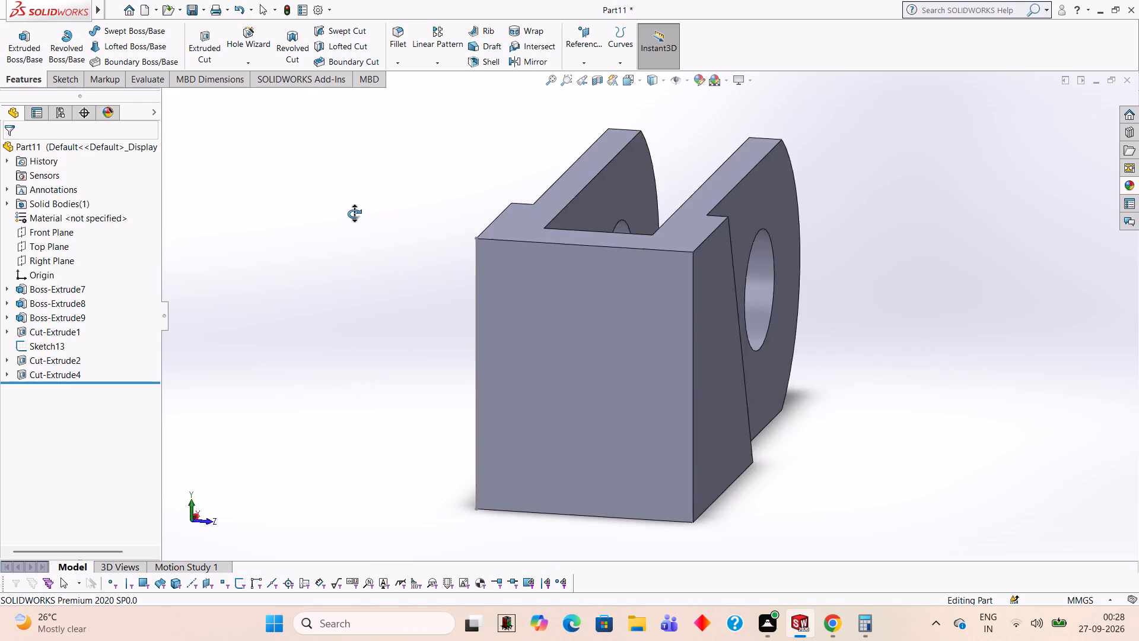
{"action": "middle_click_drag", "start_coordinate": [354, 214], "coordinate": [373, 210]}
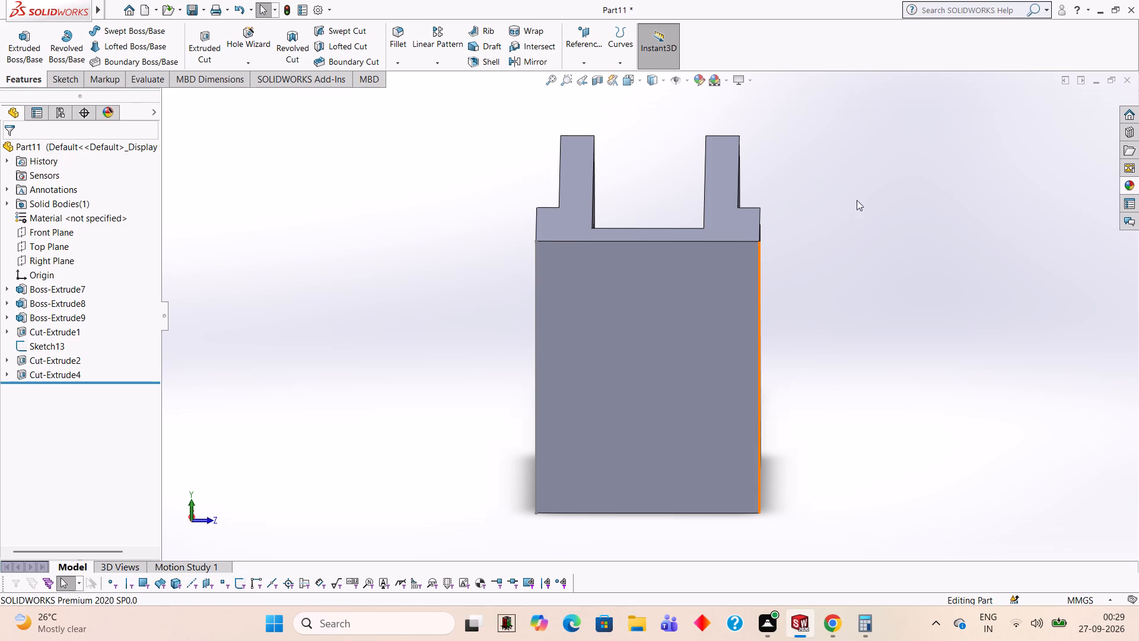
{"action": "left_click", "coordinate": [590, 355]}
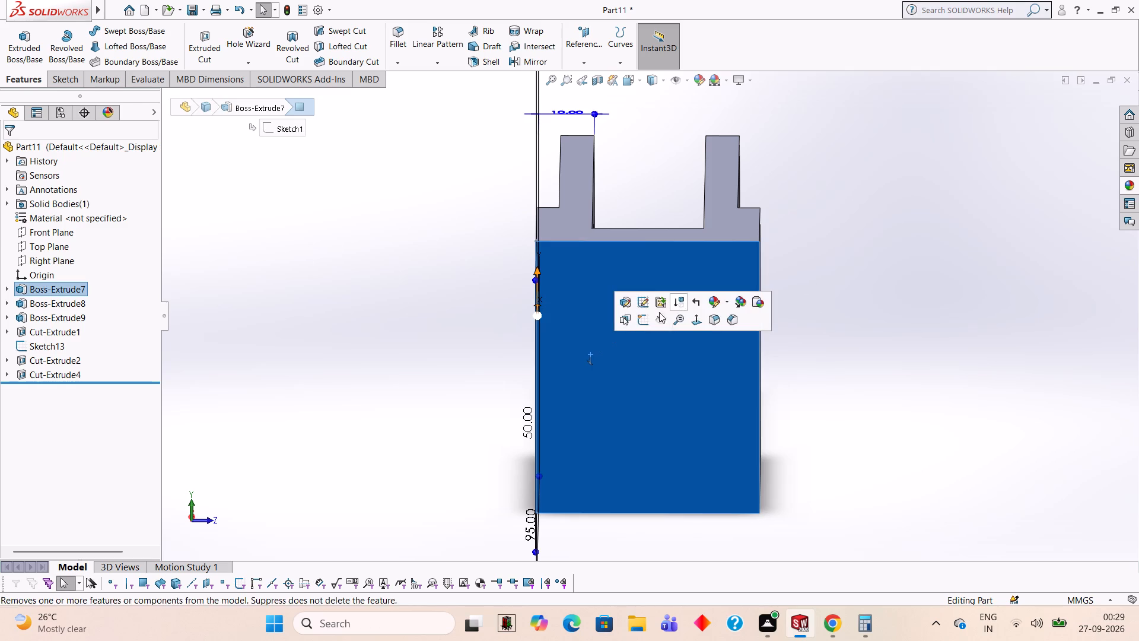
{"action": "left_click", "coordinate": [645, 318]}
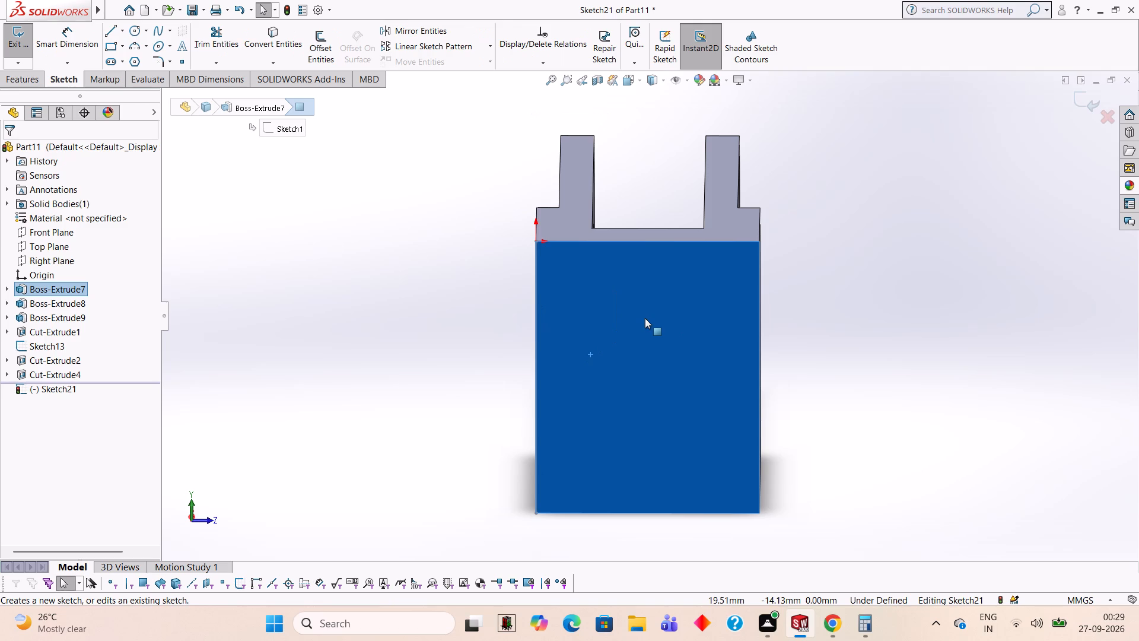
{"action": "key", "text": "ctrl+8"}
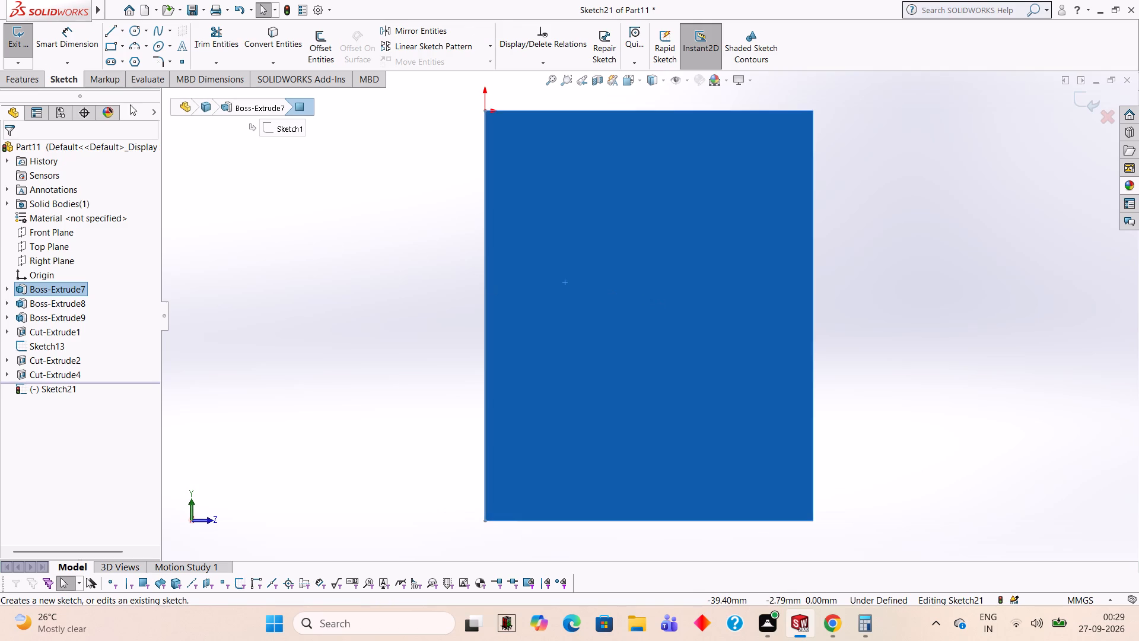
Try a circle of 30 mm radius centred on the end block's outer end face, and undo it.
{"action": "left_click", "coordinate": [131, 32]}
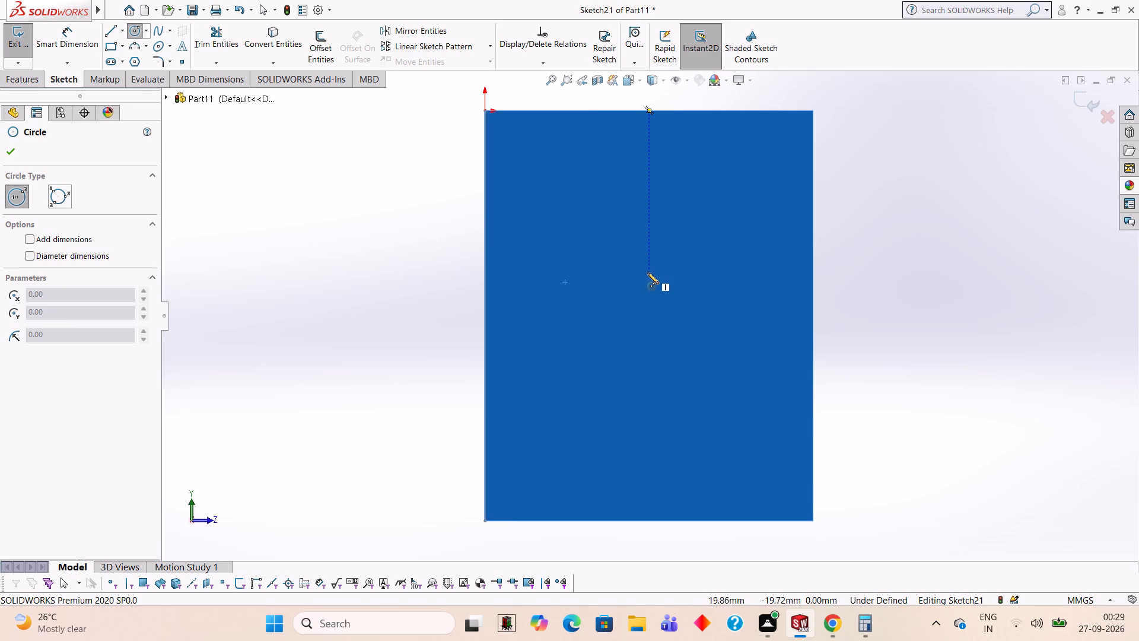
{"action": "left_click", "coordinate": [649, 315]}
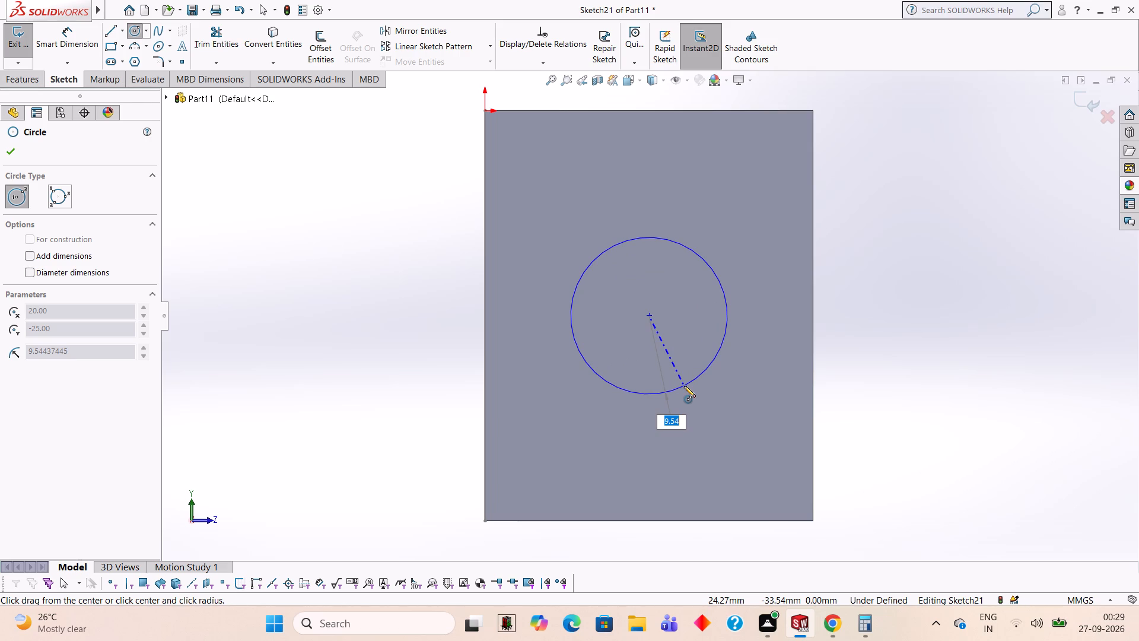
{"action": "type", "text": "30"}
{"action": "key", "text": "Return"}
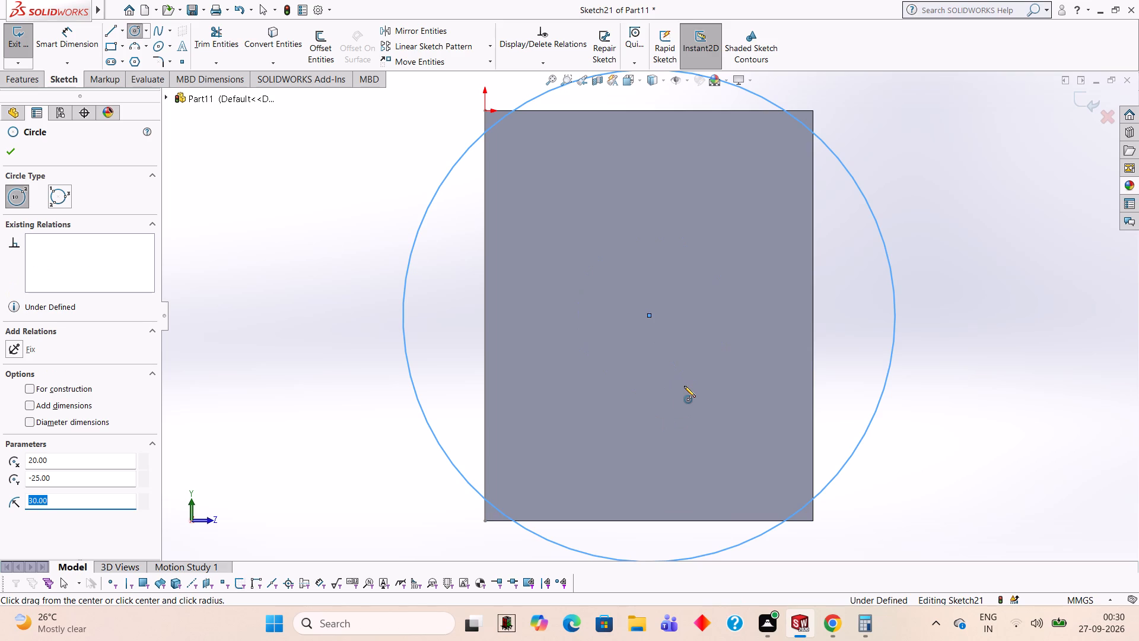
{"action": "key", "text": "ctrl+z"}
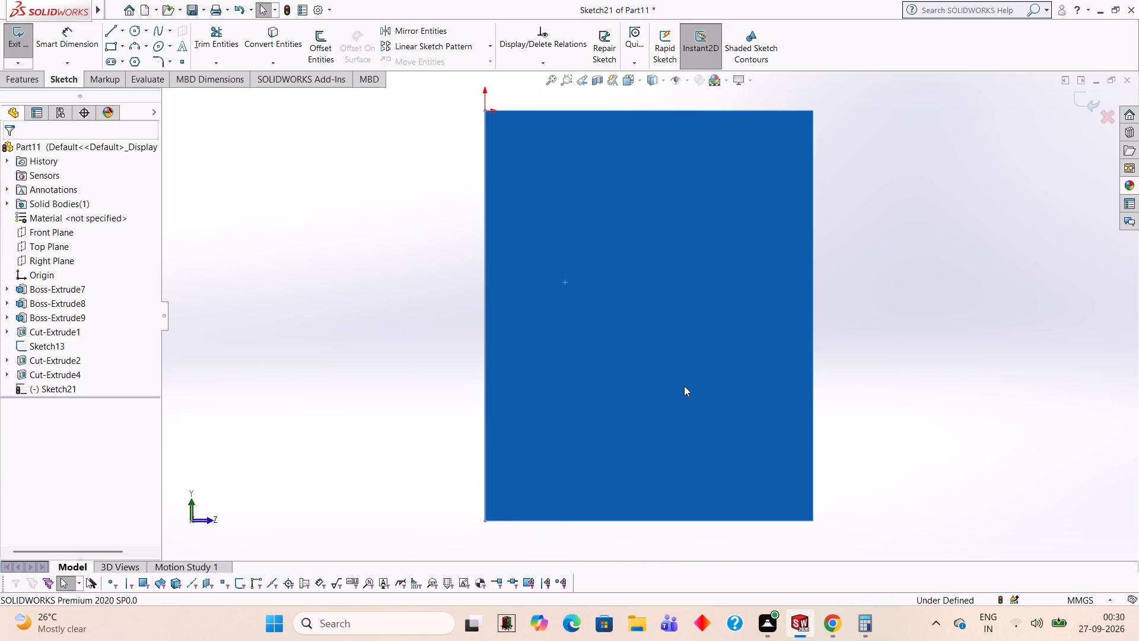
Sketch a circle of 15 mm radius centred on the end block's outer end face.
{"action": "left_click", "coordinate": [138, 32]}
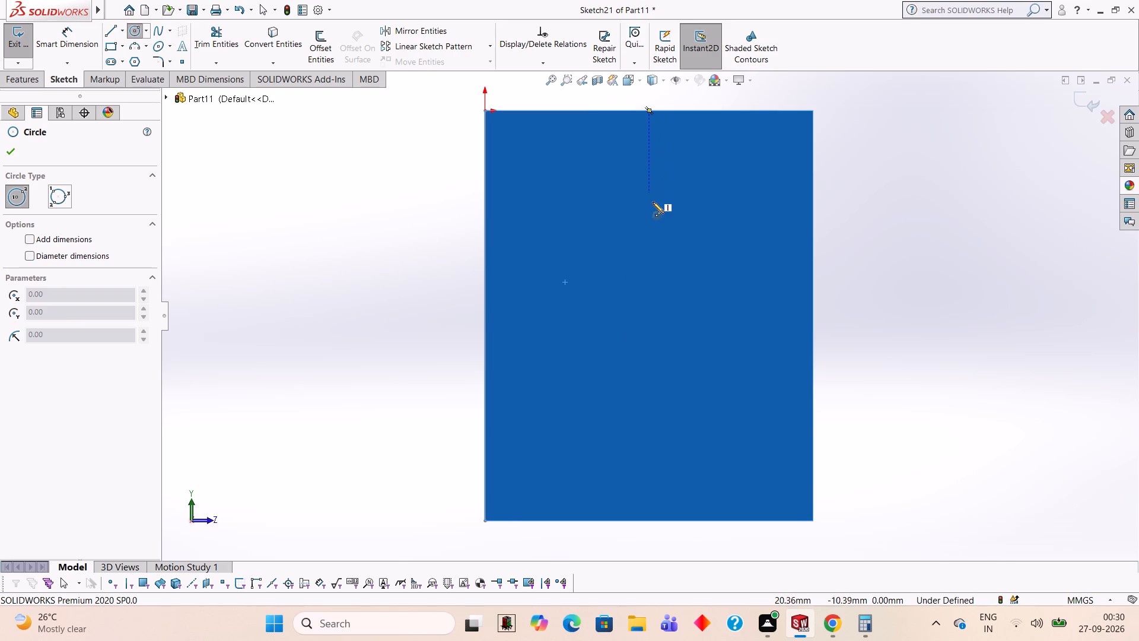
{"action": "left_click", "coordinate": [649, 317]}
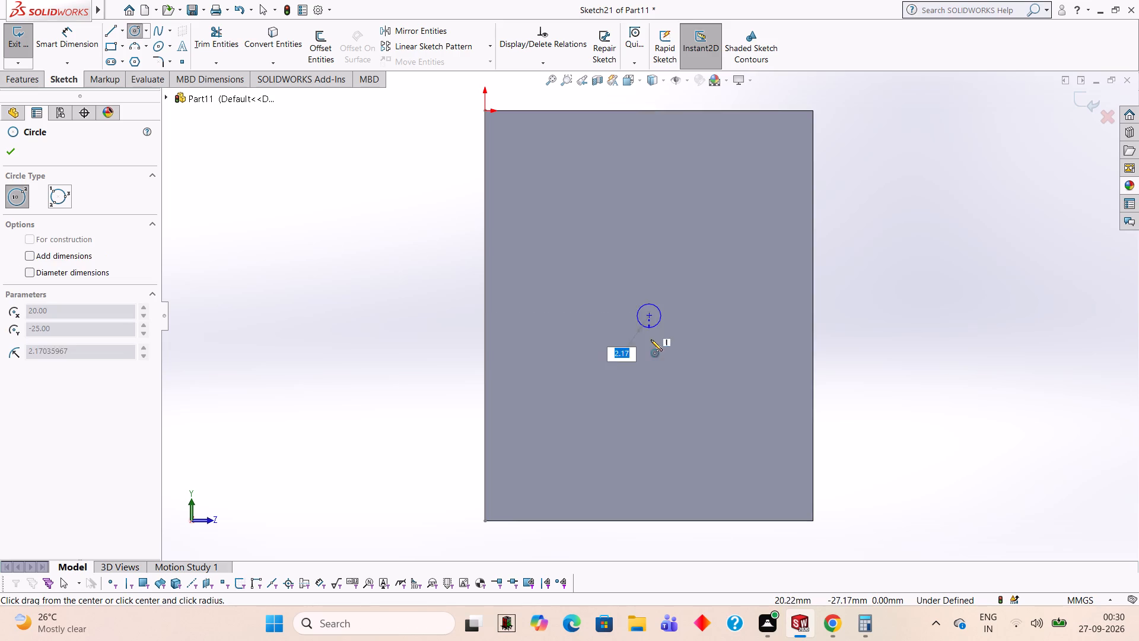
{"action": "type", "text": "15"}
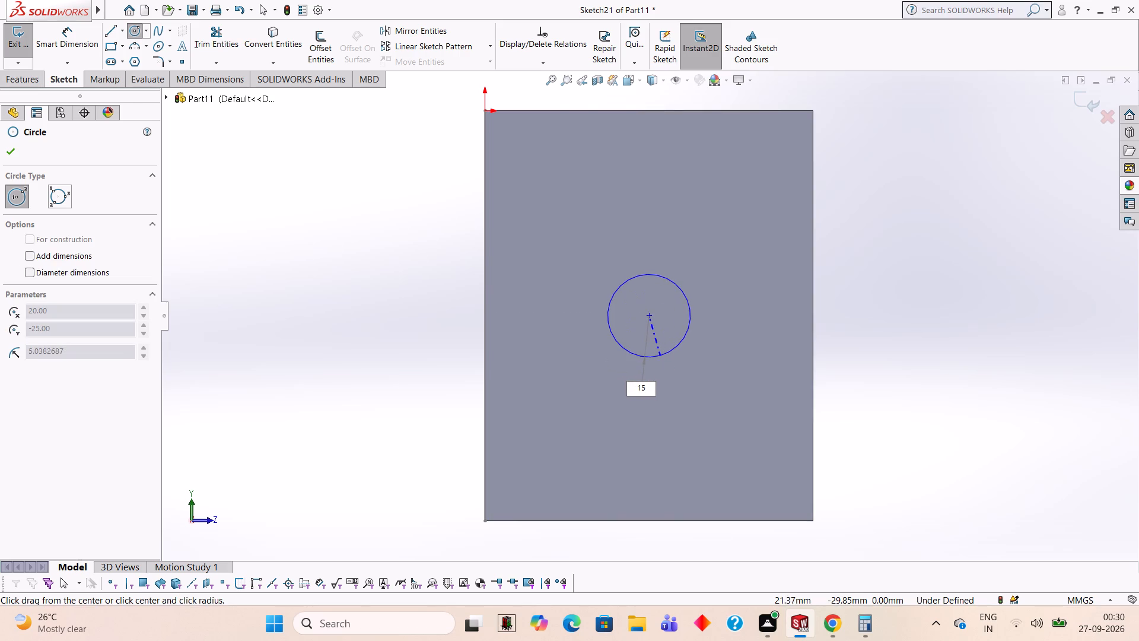
{"action": "key", "text": "Return"}
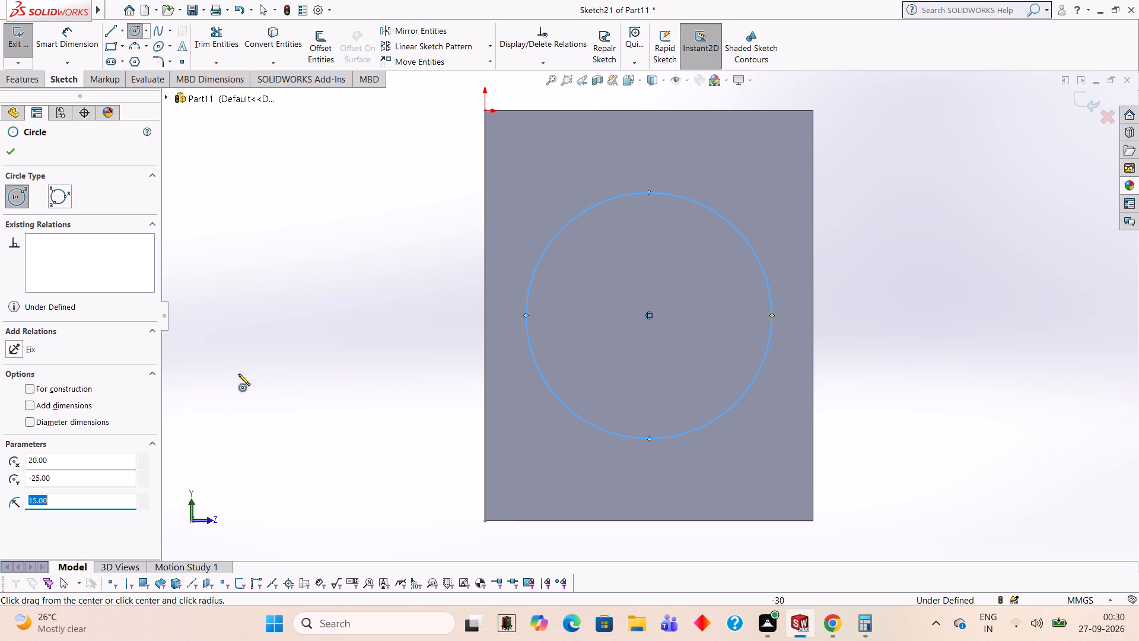
Cut-extrude the 15 mm radius circle 2 mm blind into the end block.
{"action": "middle_click_drag", "start_coordinate": [833, 222], "coordinate": [802, 225]}
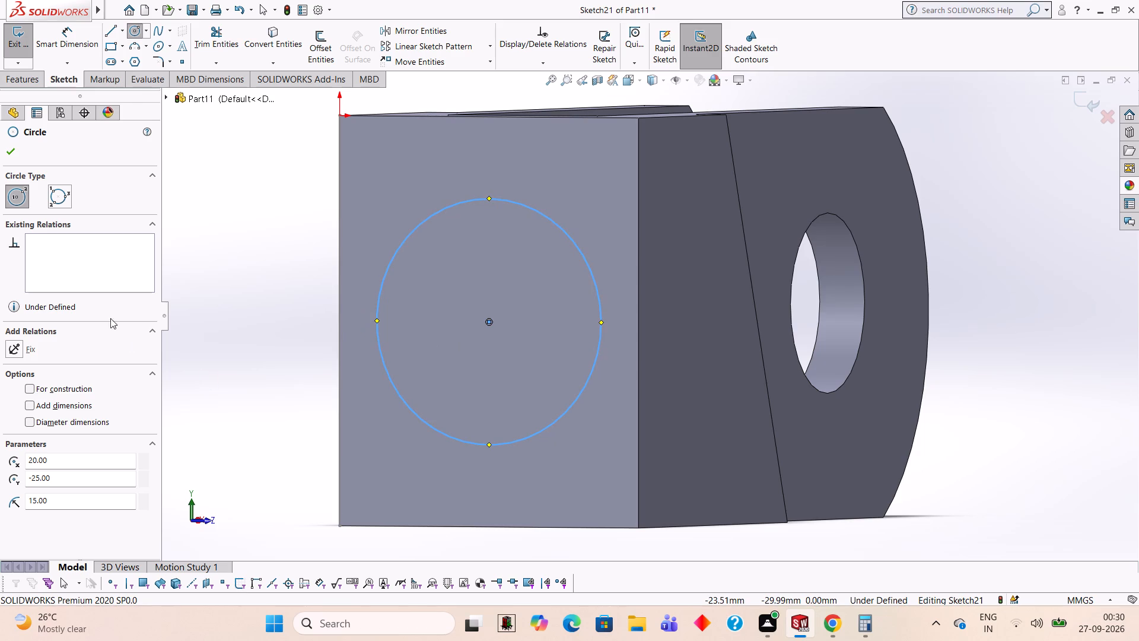
{"action": "left_click", "coordinate": [31, 74]}
{"action": "left_click", "coordinate": [222, 58]}
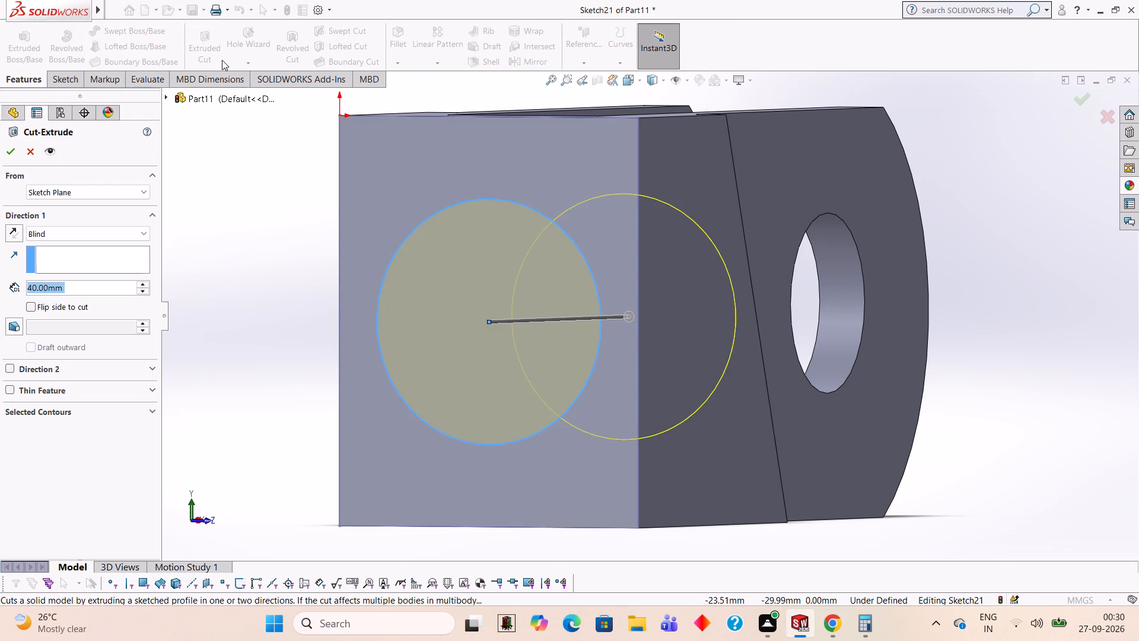
{"action": "key", "text": "2"}
{"action": "key", "text": "Return"}
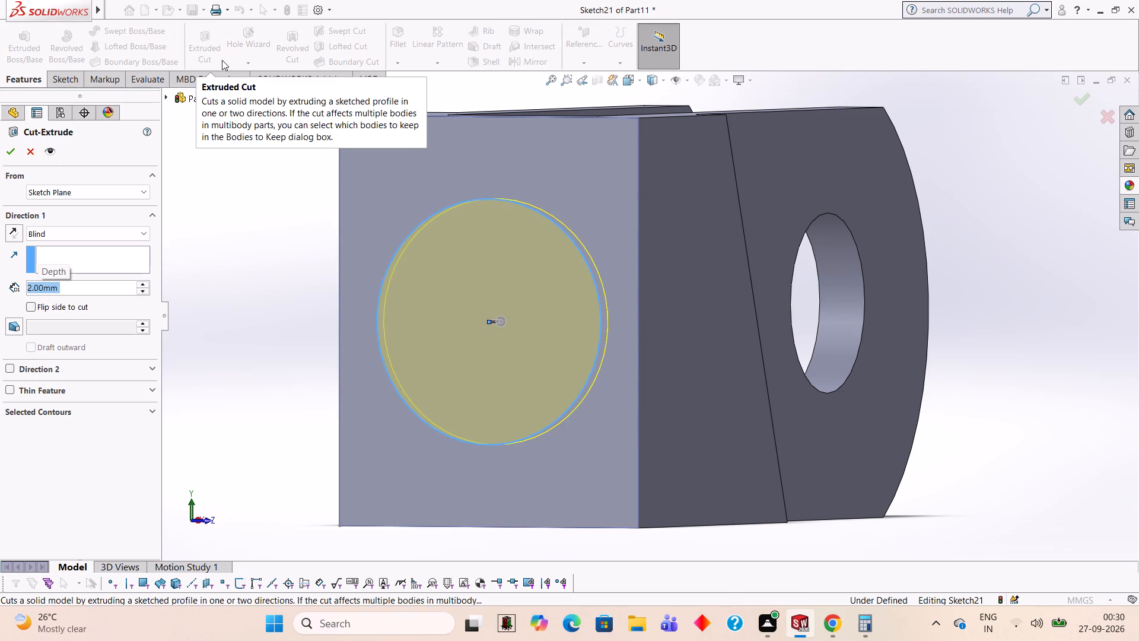
{"action": "left_click", "coordinate": [8, 147]}
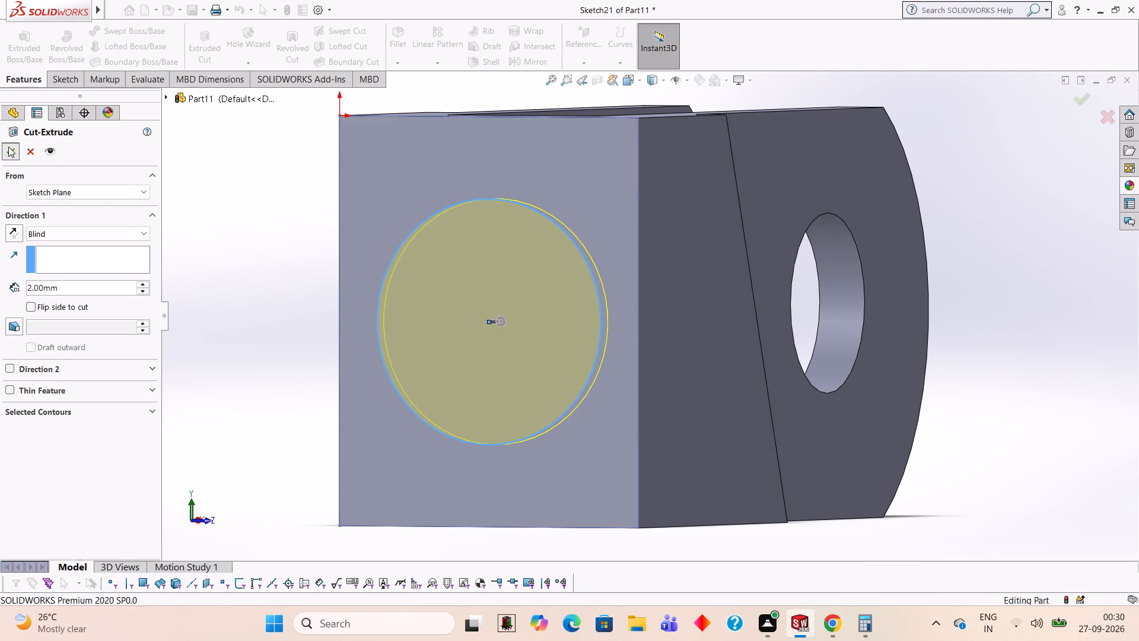
{"action": "left_click", "coordinate": [287, 243]}
On the floor of the circular recess, sketch a concentric circle of 10 mm radius.
{"action": "middle_click_drag", "start_coordinate": [580, 217], "coordinate": [545, 220]}
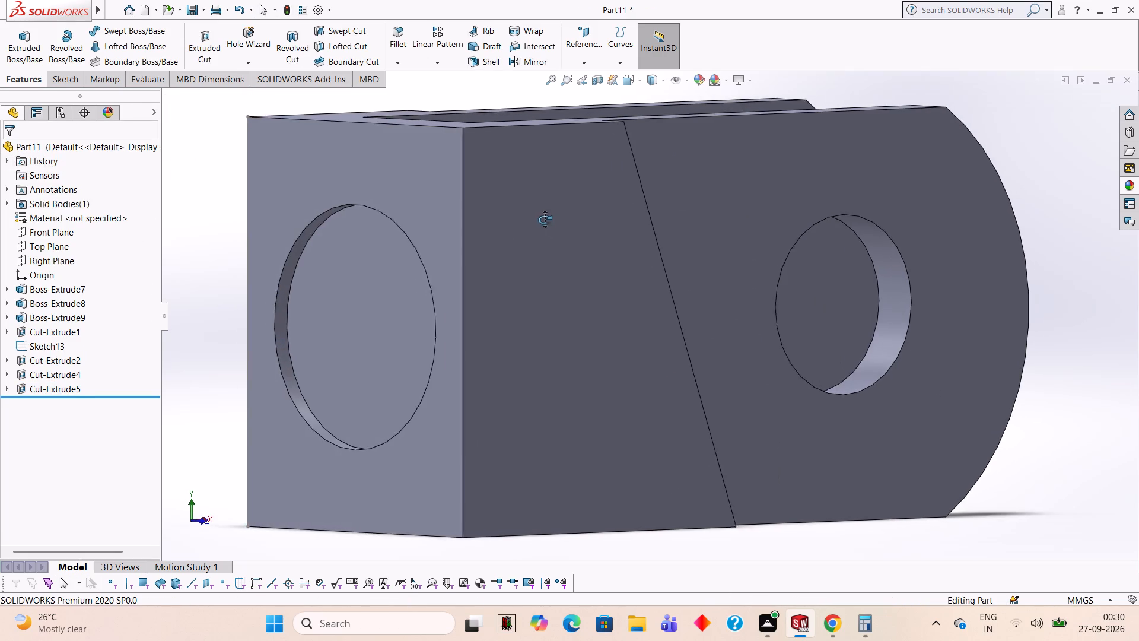
{"action": "middle_click_drag", "start_coordinate": [545, 220], "coordinate": [605, 241]}
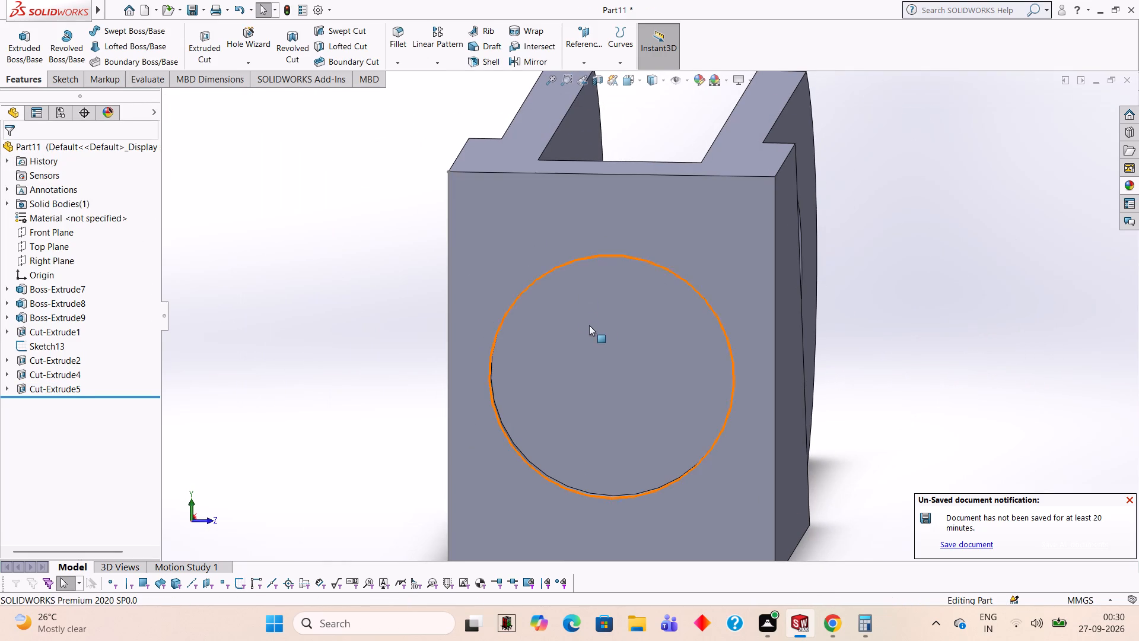
{"action": "left_click", "coordinate": [601, 318]}
{"action": "left_click", "coordinate": [651, 290]}
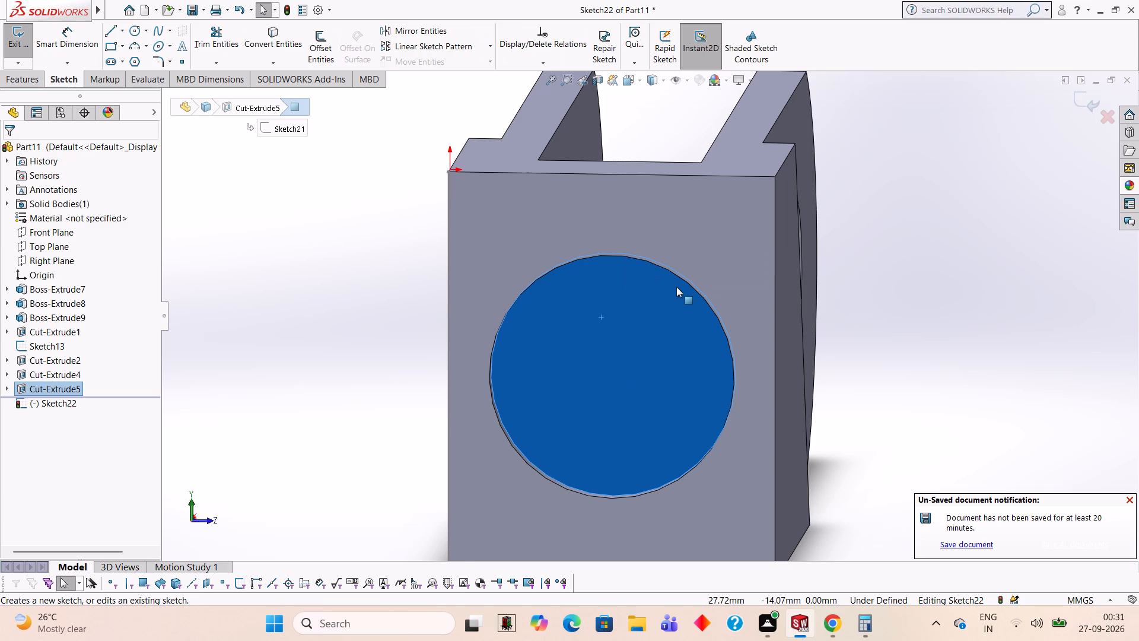
{"action": "key", "text": "ctrl+8"}
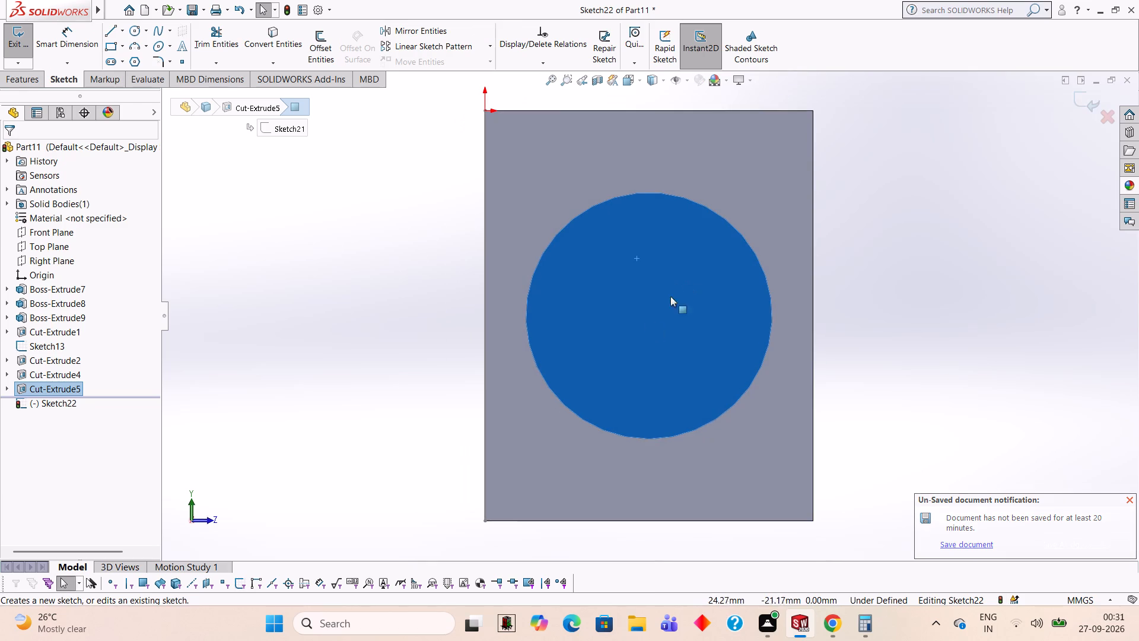
{"action": "left_click", "coordinate": [135, 35]}
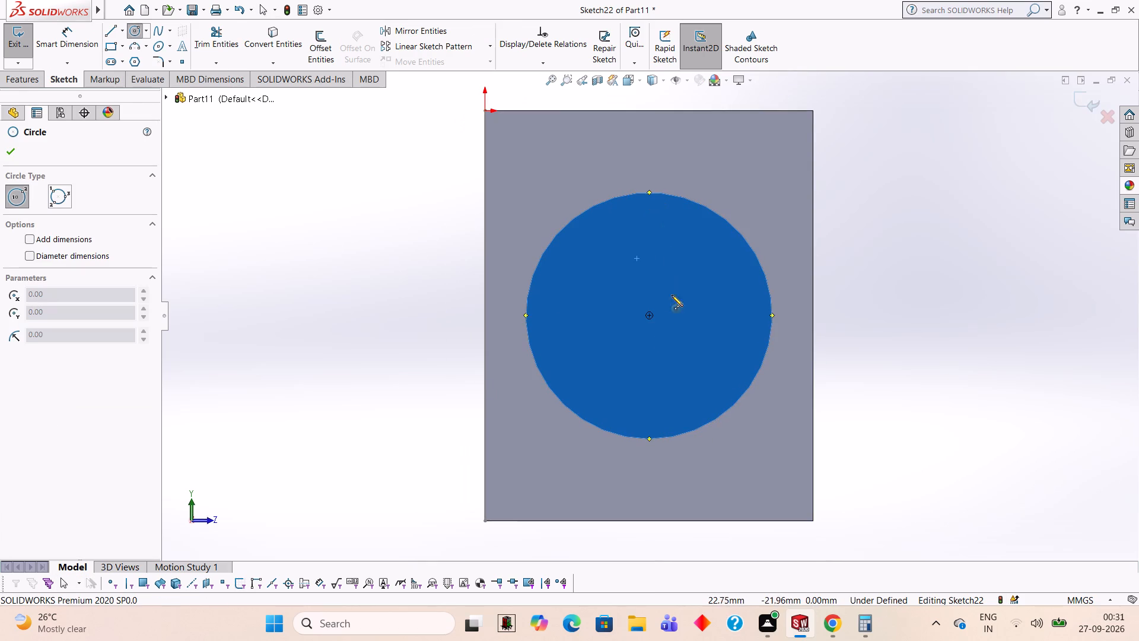
{"action": "left_click", "coordinate": [648, 315]}
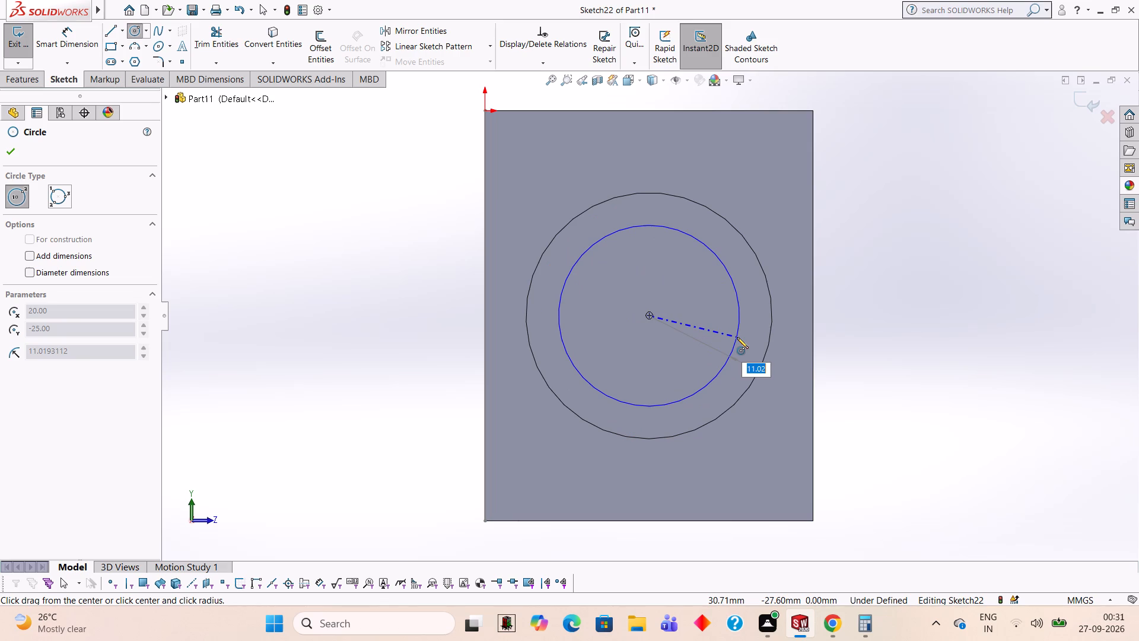
{"action": "type", "text": "10"}
{"action": "key", "text": "Return"}
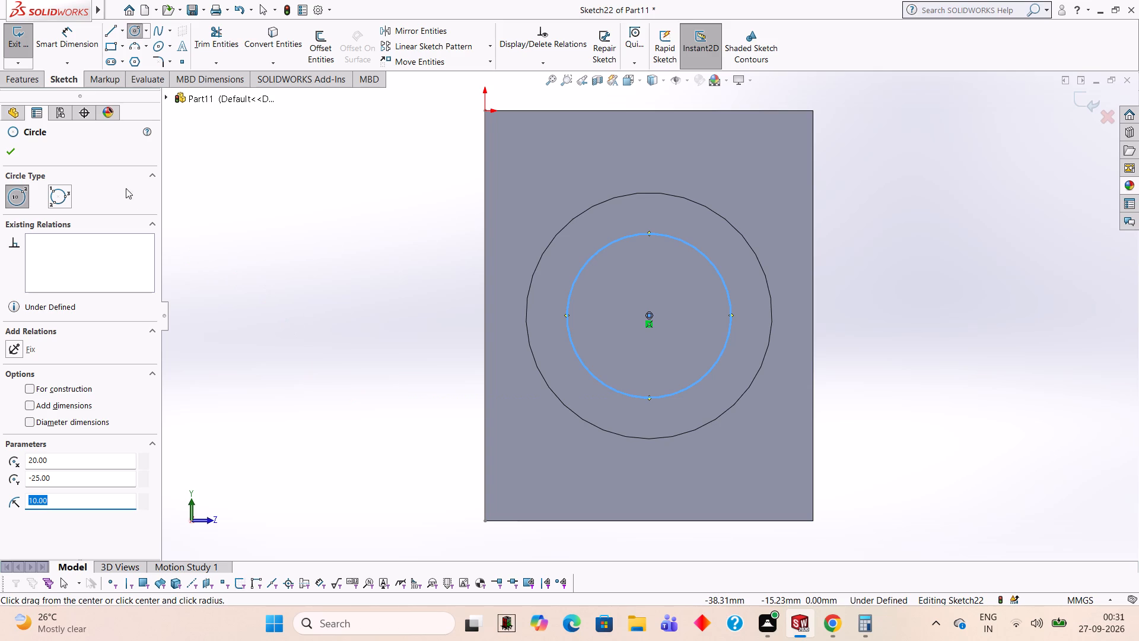
Cut-extrude the 10 mm radius circle 15 mm blind through the end block.
{"action": "left_click", "coordinate": [34, 77]}
{"action": "left_click", "coordinate": [181, 40]}
{"action": "left_click", "coordinate": [203, 42]}
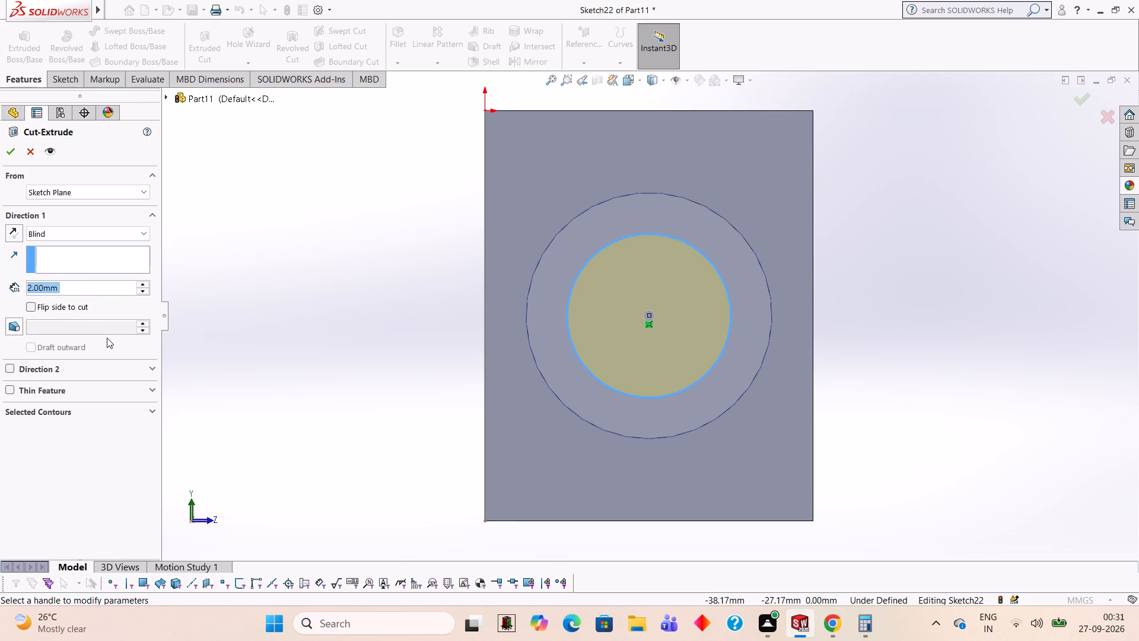
{"action": "type", "text": "15"}
{"action": "key", "text": "Return"}
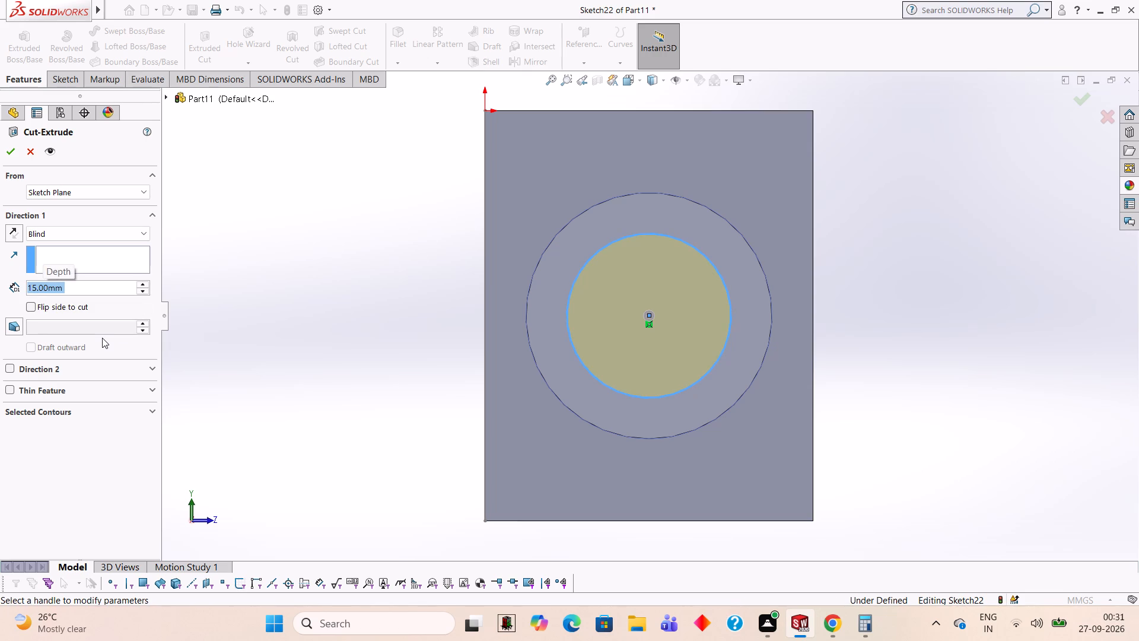
{"action": "left_click", "coordinate": [8, 158]}
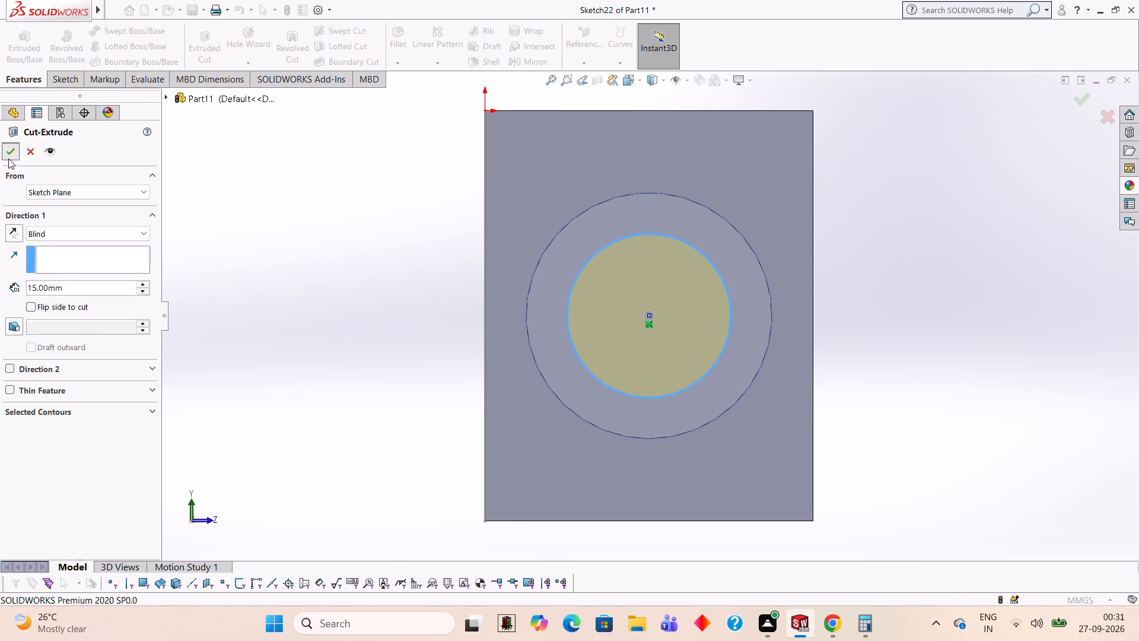
{"action": "left_click_drag", "start_coordinate": [313, 212], "coordinate": [318, 215]}
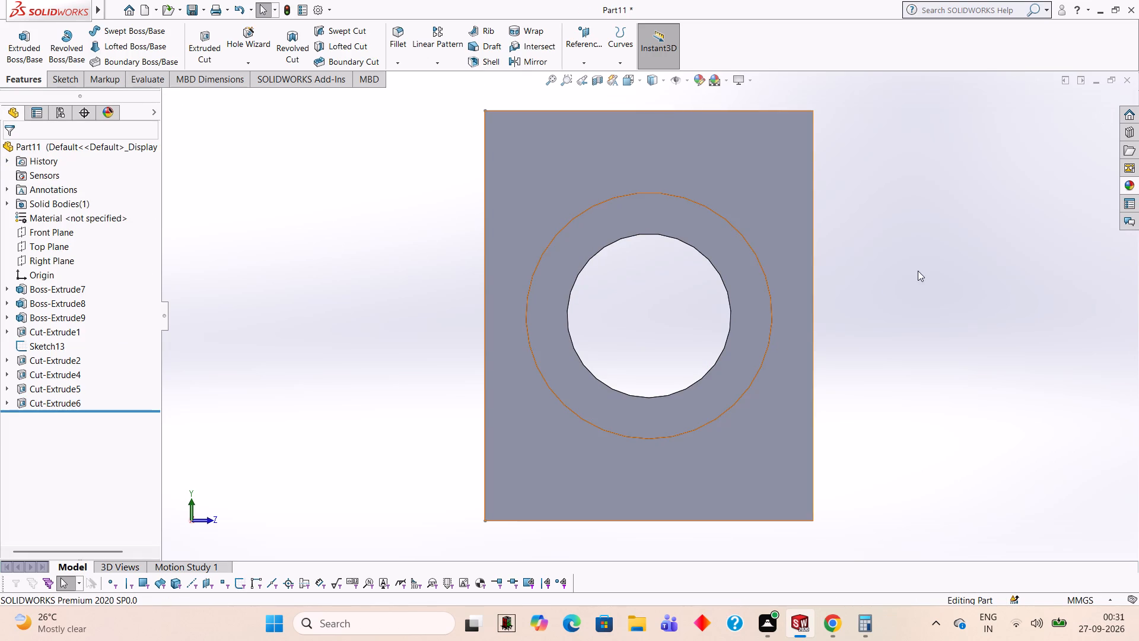
Start a sketch on the end block's side face that borders the recessed plate along the slanted edge.
{"action": "middle_click_drag", "start_coordinate": [918, 271], "coordinate": [829, 309]}
{"action": "scroll", "coordinate": [825, 312], "scroll_direction": "up", "scroll_amount": 2}
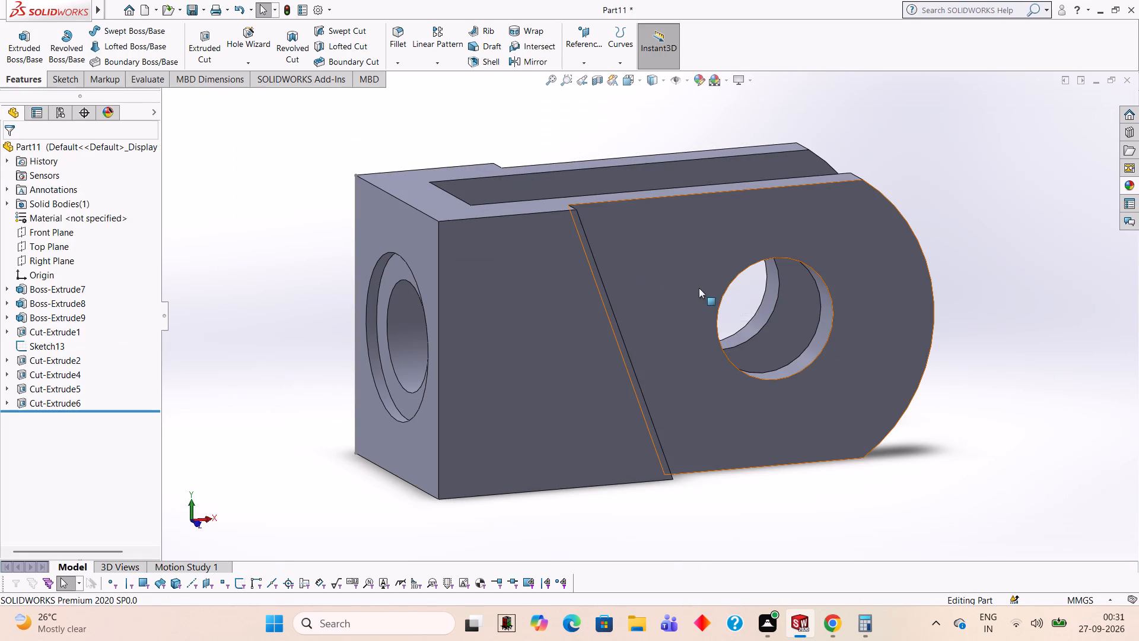
{"action": "middle_click_drag", "start_coordinate": [712, 343], "coordinate": [707, 344]}
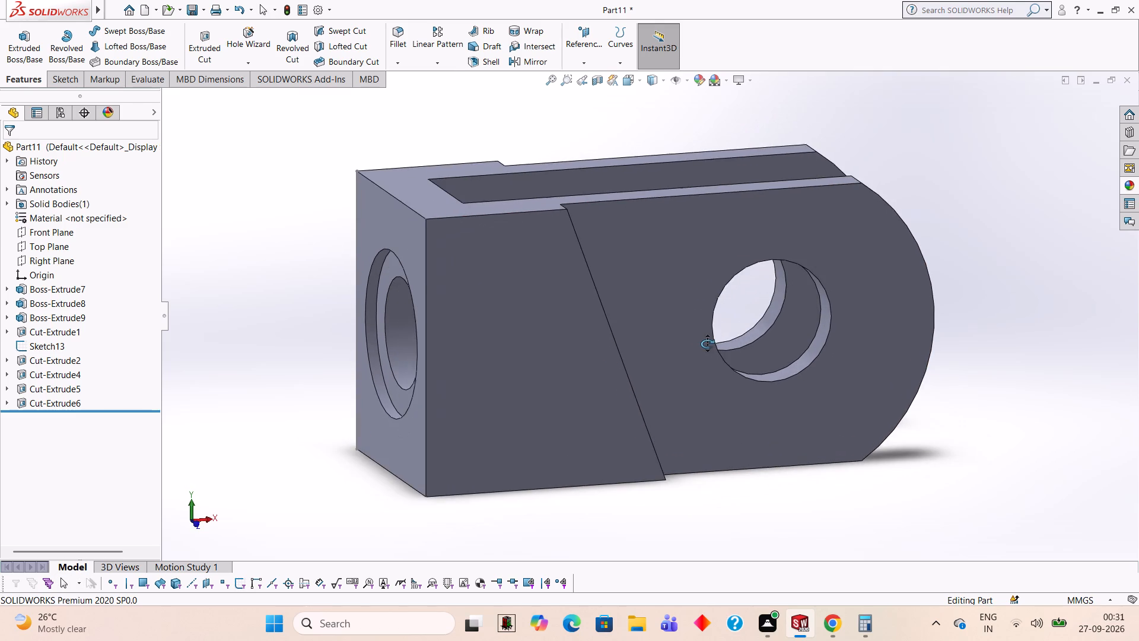
{"action": "middle_click_drag", "start_coordinate": [707, 344], "coordinate": [710, 331]}
{"action": "scroll", "coordinate": [710, 331], "scroll_direction": "up", "scroll_amount": 1}
{"action": "left_click", "coordinate": [600, 322]}
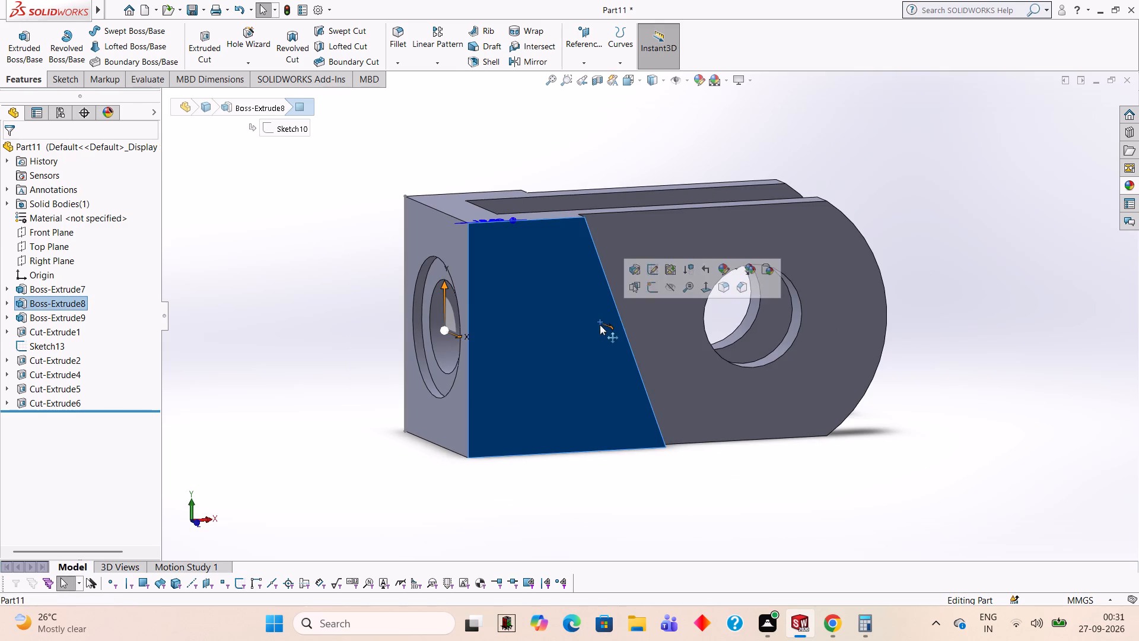
{"action": "left_click", "coordinate": [647, 285]}
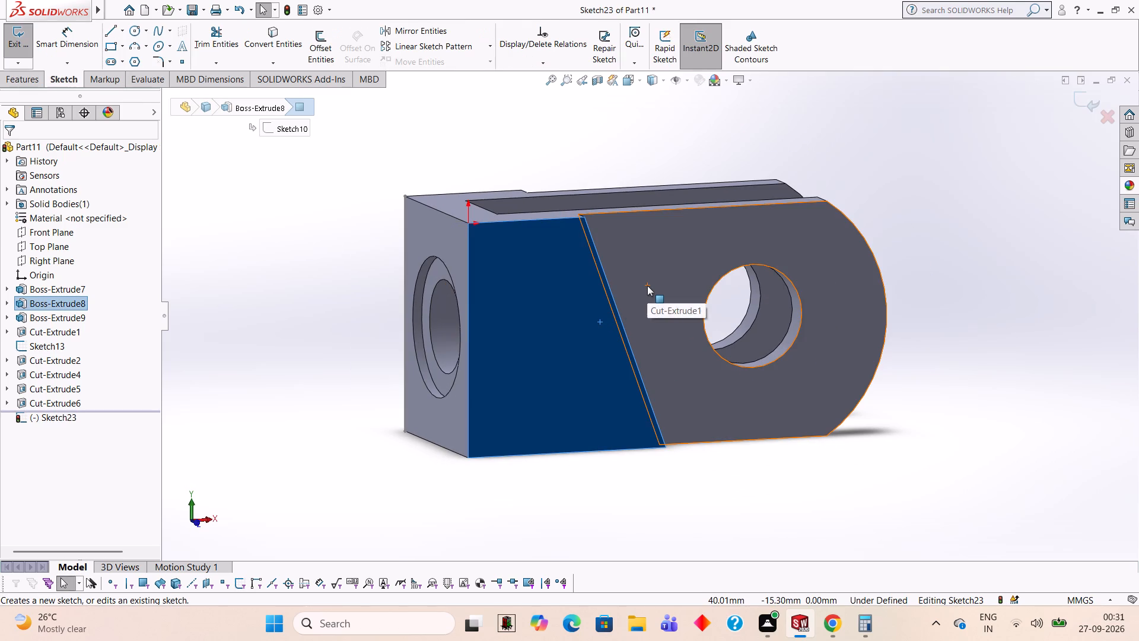
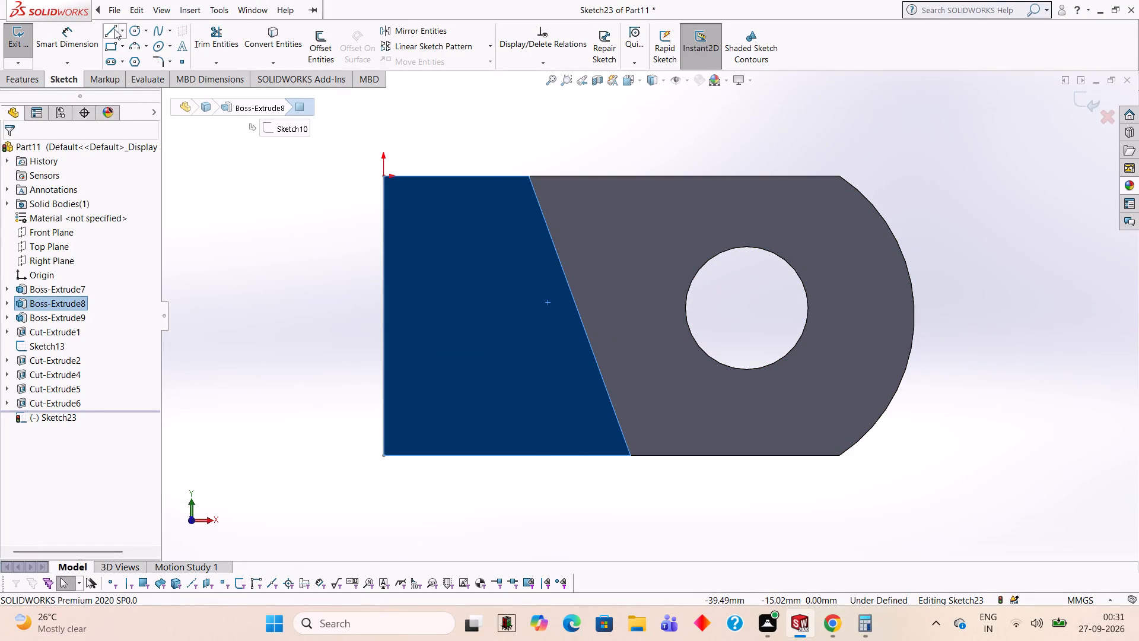
Sketch a circle of 2.5 mm radius on the end block's side face, in its lower half.
{"action": "left_click", "coordinate": [135, 28]}
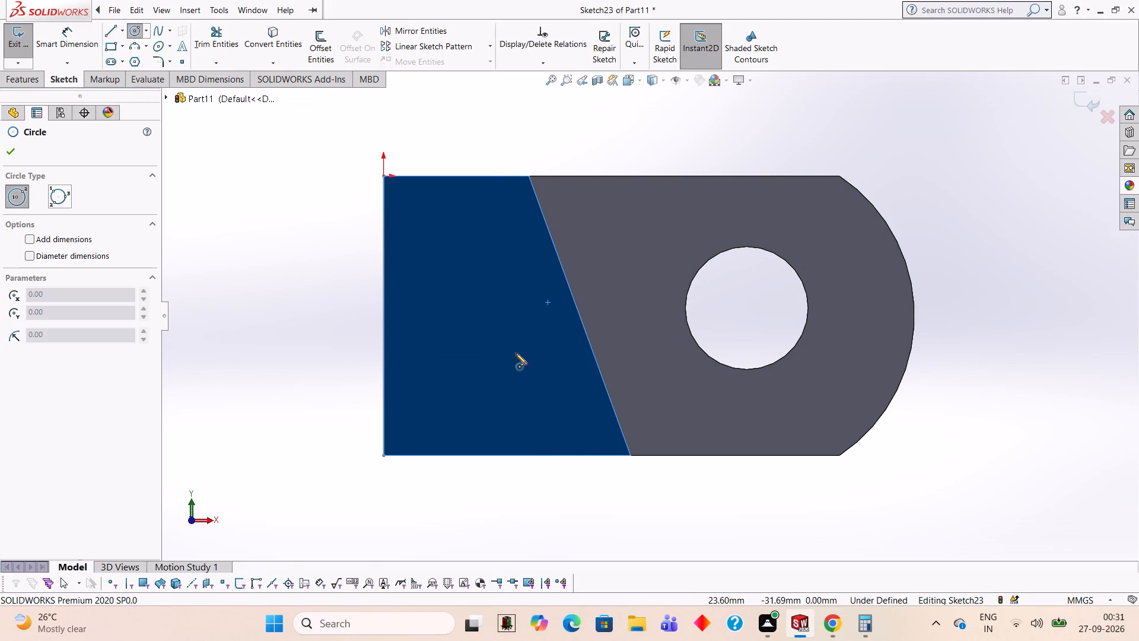
{"action": "left_click", "coordinate": [507, 370]}
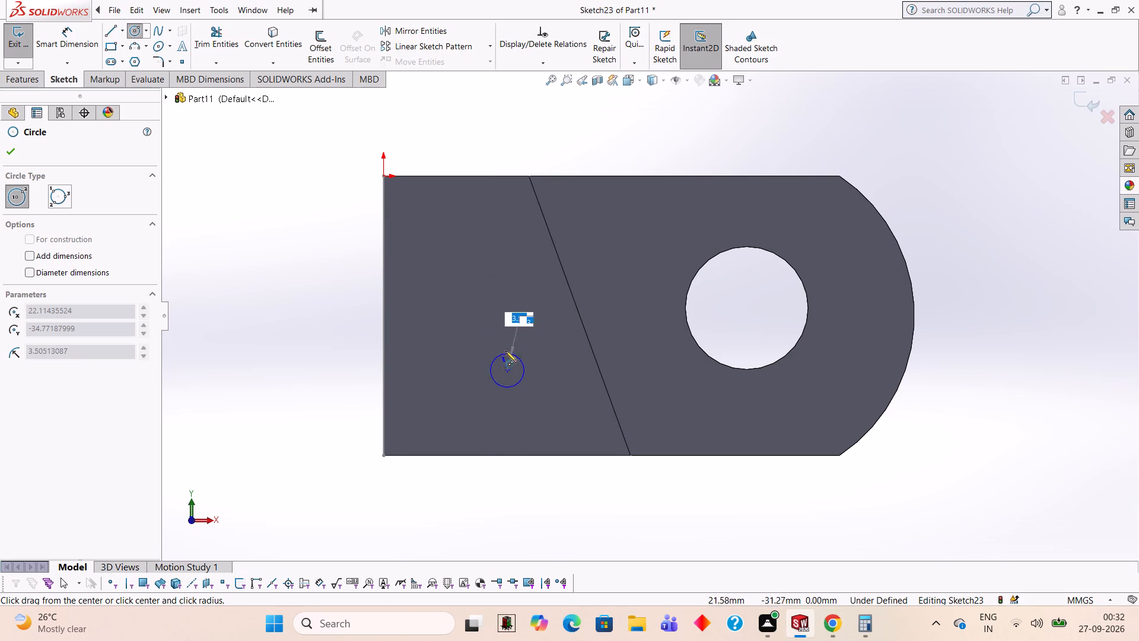
{"action": "type", "text": "2.5"}
{"action": "key", "text": "Return"}
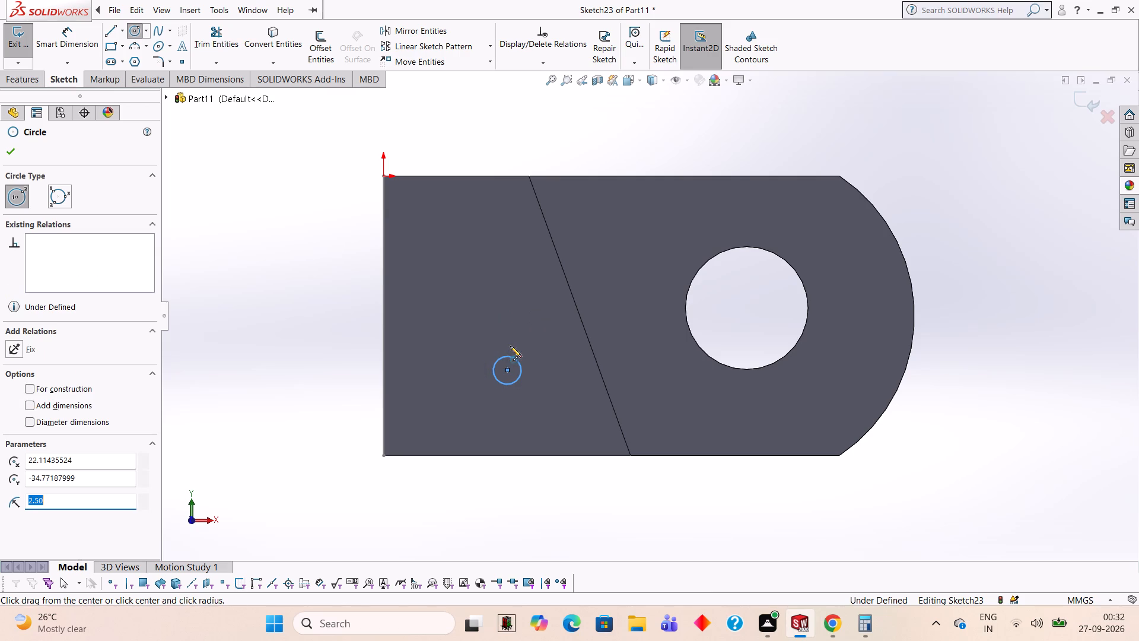
Dimension the small circle's centre 17.5 mm above the bottom edge and 25 mm from the end block's outer vertical edge.
{"action": "left_click", "coordinate": [78, 35]}
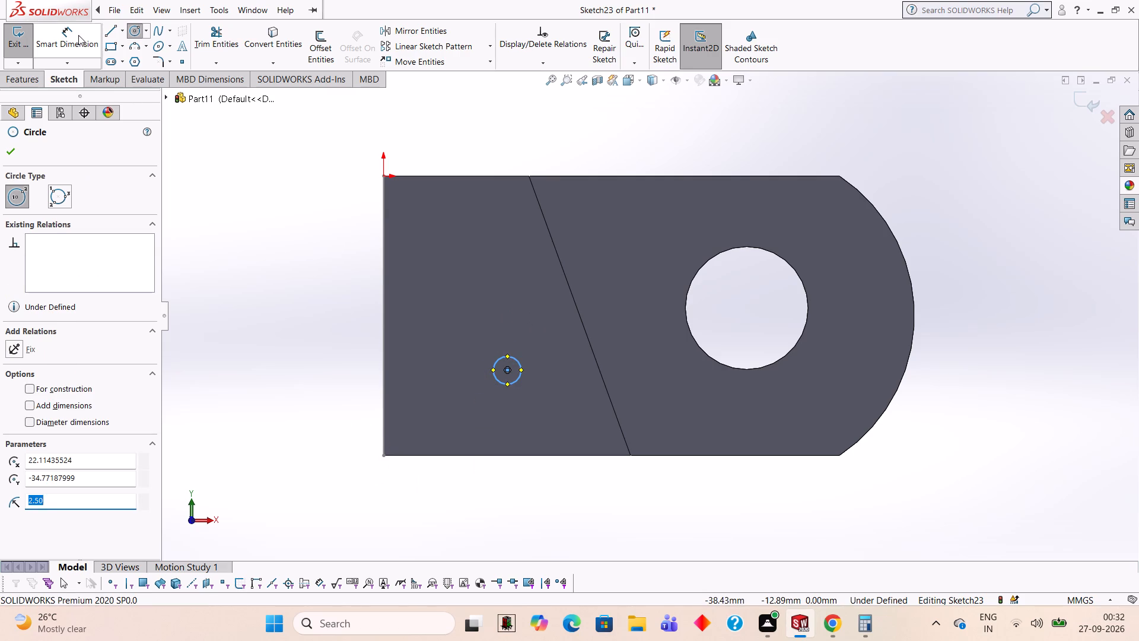
{"action": "left_click", "coordinate": [507, 369]}
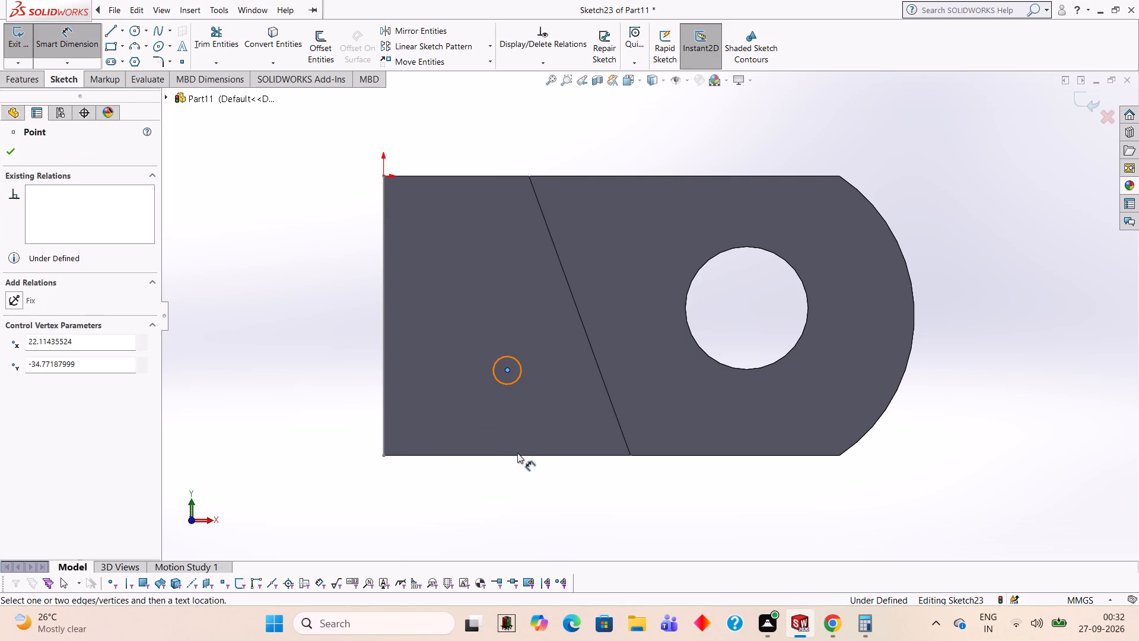
{"action": "left_click", "coordinate": [520, 455]}
{"action": "left_click", "coordinate": [252, 410]}
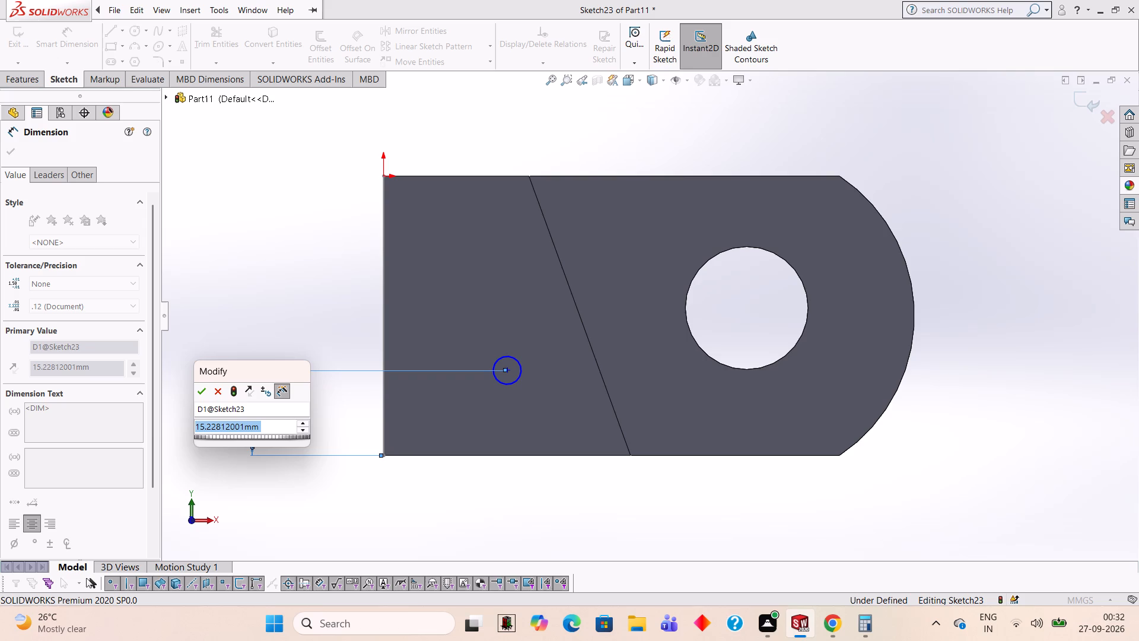
{"action": "type", "text": "17.5"}
{"action": "key", "text": "Return"}
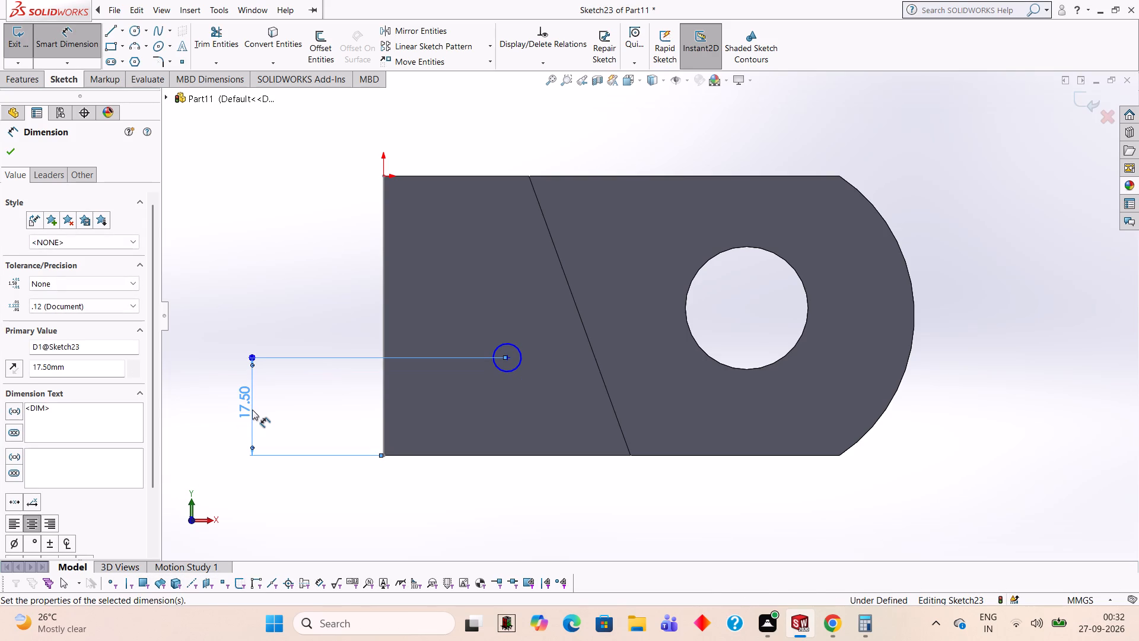
{"action": "left_click", "coordinate": [383, 380]}
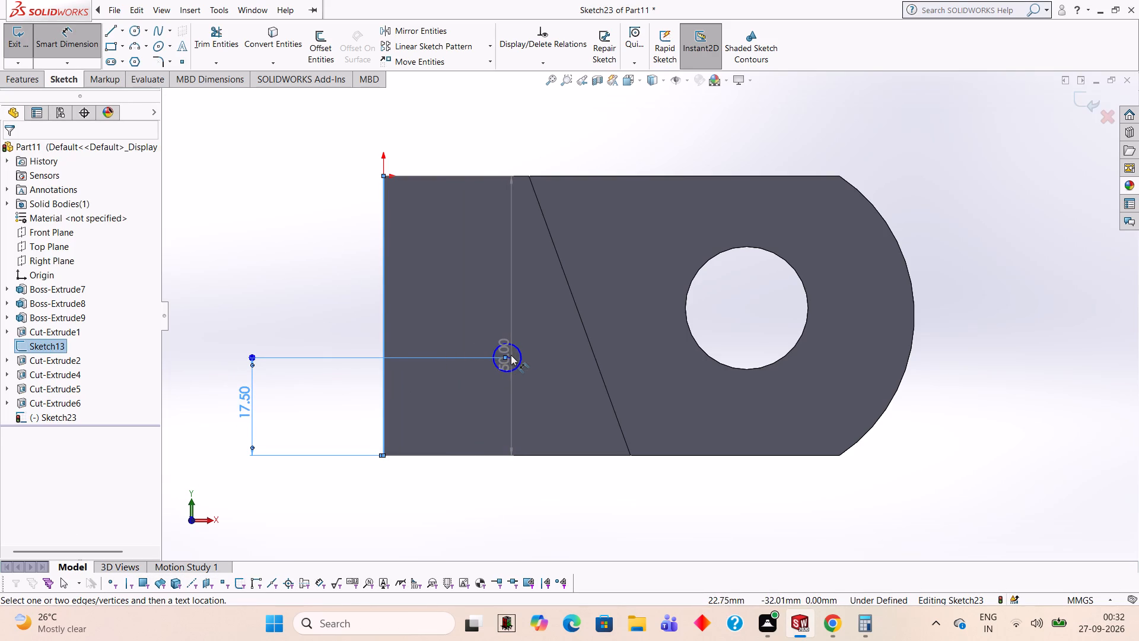
{"action": "left_click", "coordinate": [508, 355]}
{"action": "left_click", "coordinate": [452, 485]}
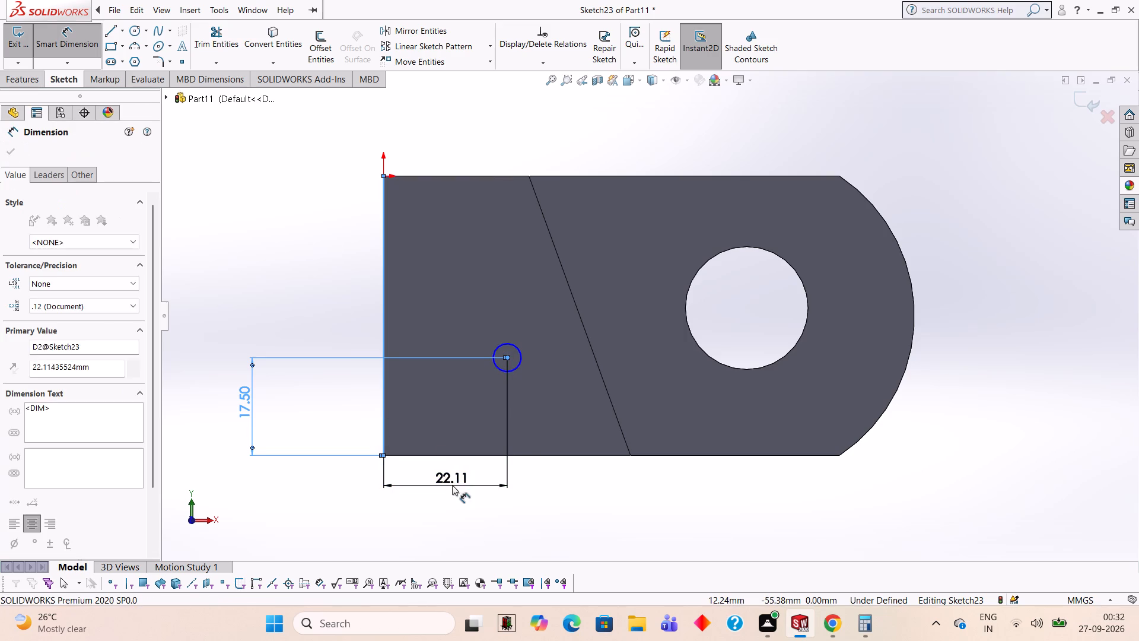
{"action": "type", "text": "25"}
{"action": "key", "text": "Return"}
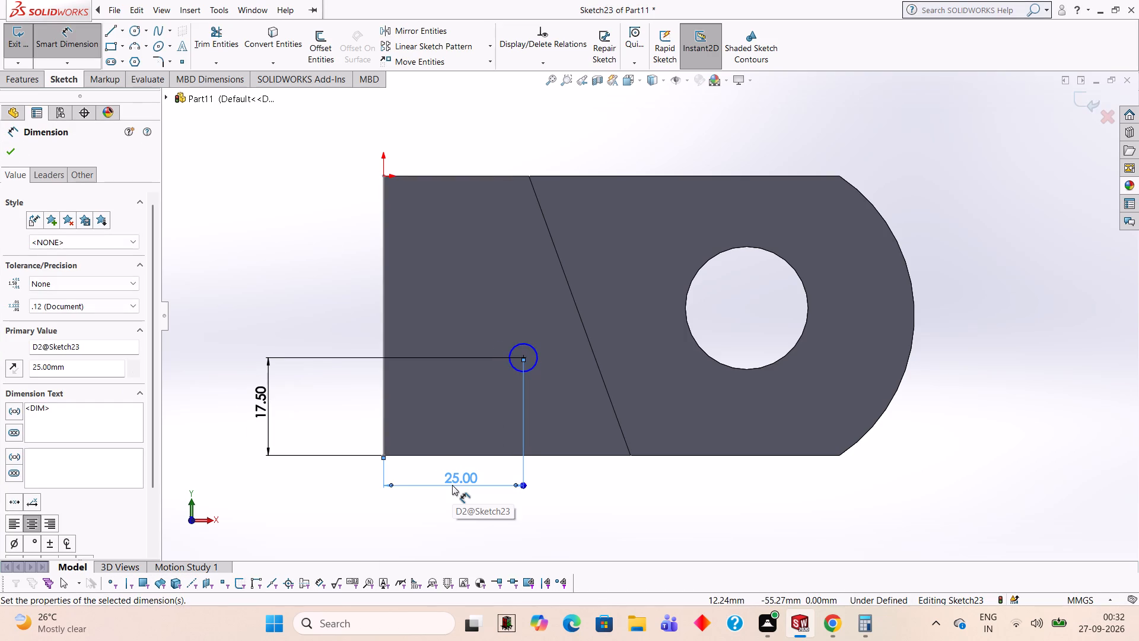
{"action": "key", "text": "Escape"}
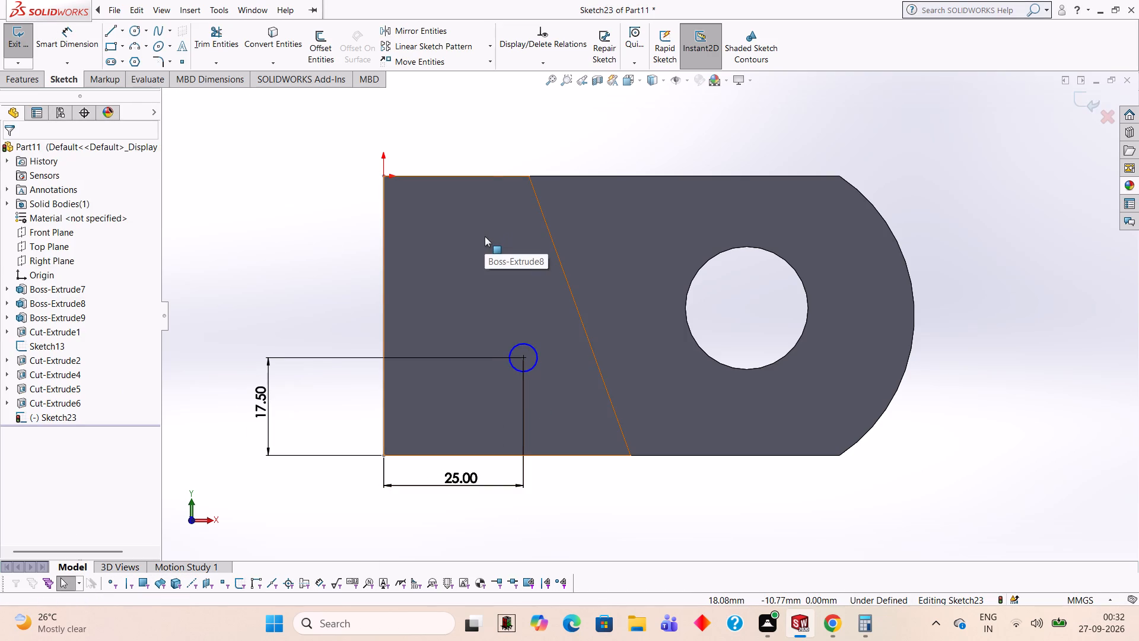
Cut-extrude the 2.5 mm radius circle 40 mm blind into the bracket, through the end block's side walls.
{"action": "middle_click_drag", "start_coordinate": [582, 123], "coordinate": [583, 205]}
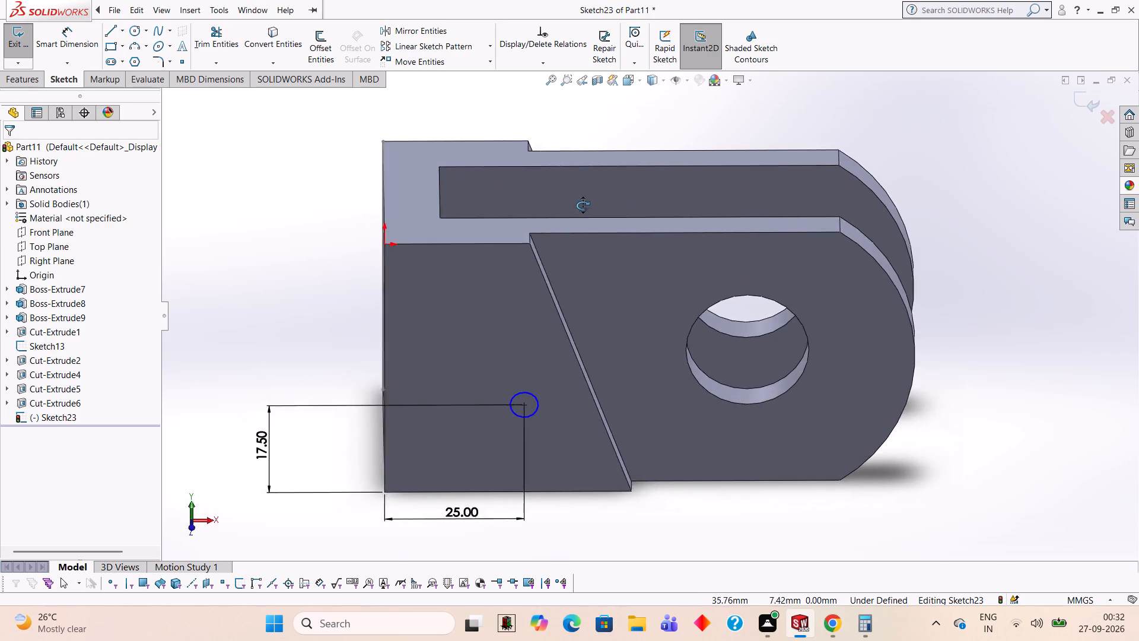
{"action": "middle_click_drag", "start_coordinate": [583, 205], "coordinate": [598, 214]}
{"action": "left_click", "coordinate": [33, 87]}
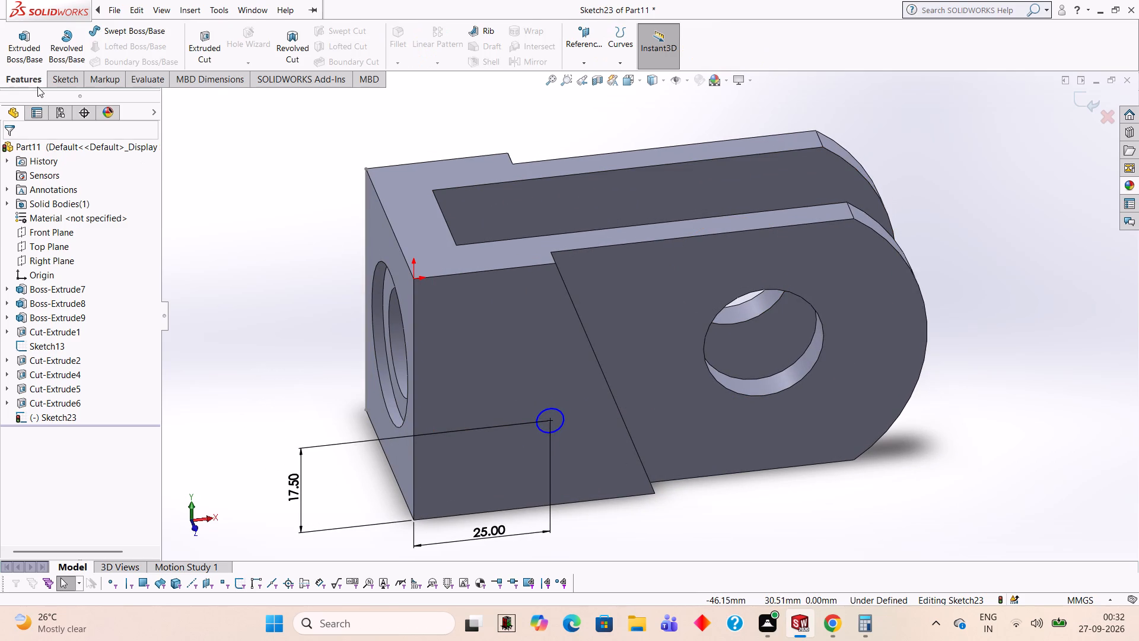
{"action": "left_click", "coordinate": [218, 38]}
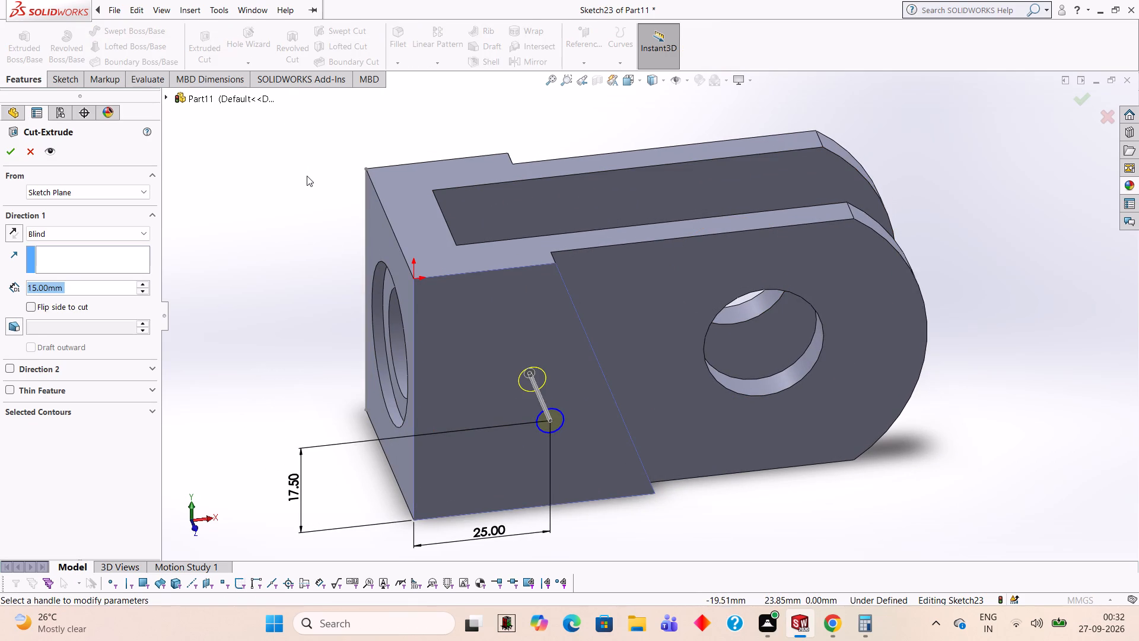
{"action": "left_click", "coordinate": [14, 236]}
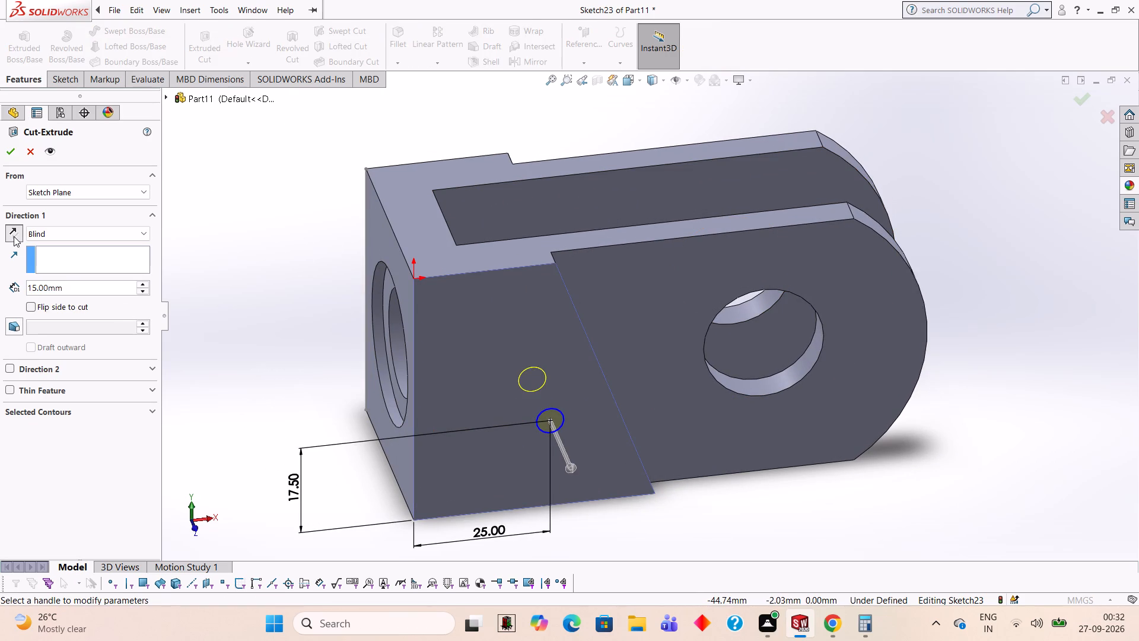
{"action": "left_click", "coordinate": [14, 236]}
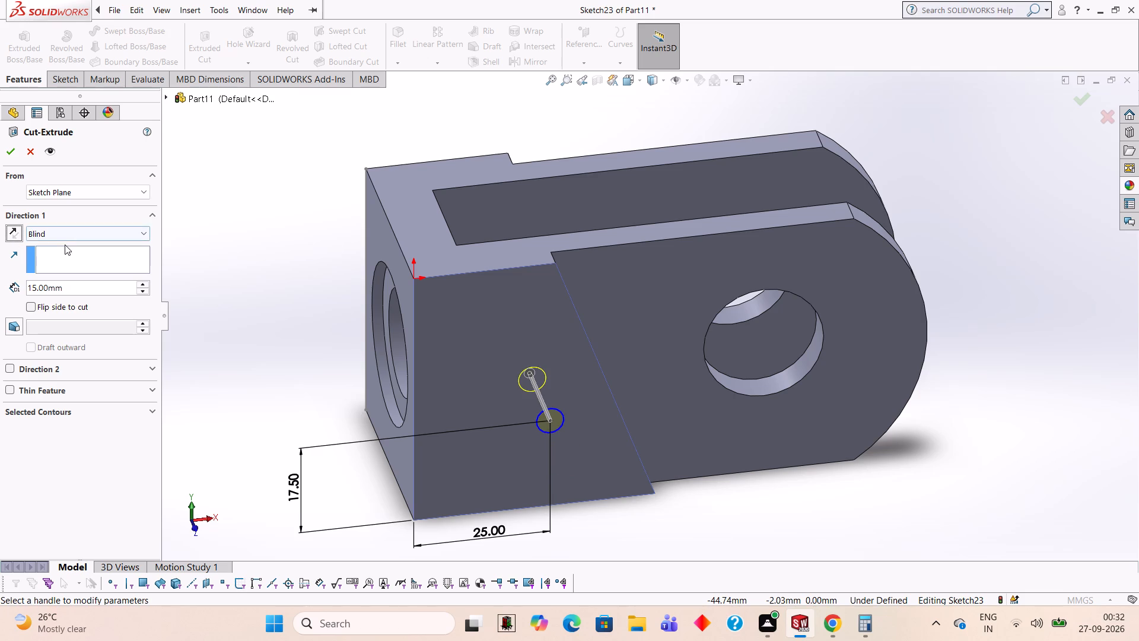
{"action": "left_click", "coordinate": [82, 281]}
{"action": "left_click", "coordinate": [88, 290]}
{"action": "key", "text": "BackSpace"}
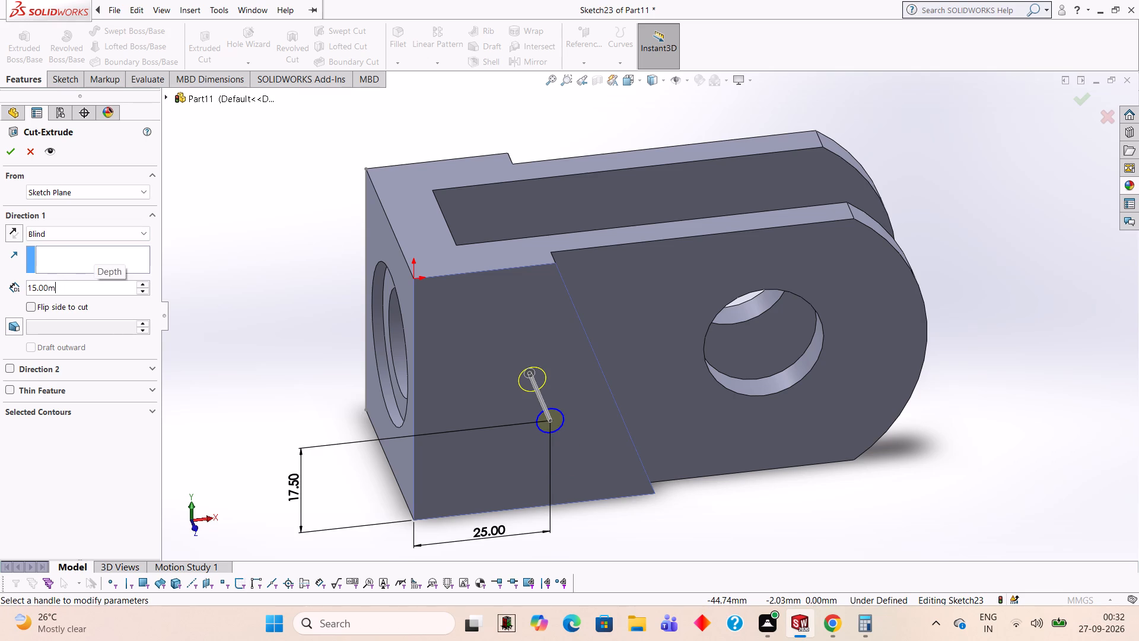
{"action": "key", "text": "BackSpace"}
{"action": "key", "text": "BackSpace"}
{"action": "key", "text": "BackSpace"}
{"action": "key", "text": "BackSpace"}
{"action": "key", "text": "BackSpace"}
{"action": "key", "text": "BackSpace"}
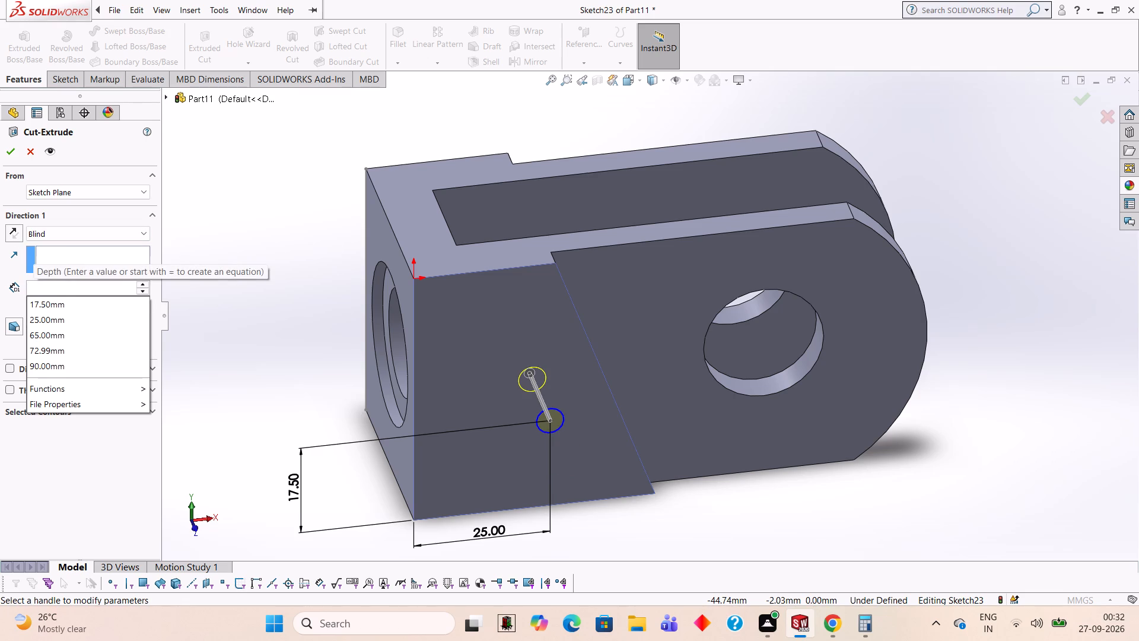
{"action": "type", "text": "40"}
{"action": "key", "text": "Return"}
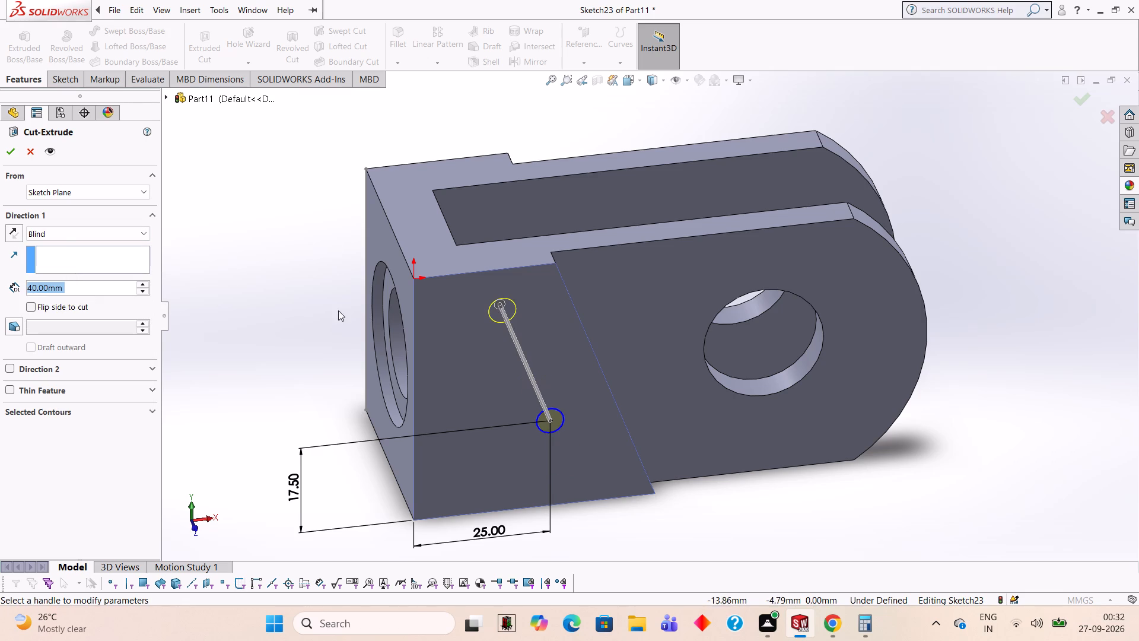
{"action": "middle_click_drag", "start_coordinate": [300, 239], "coordinate": [359, 430]}
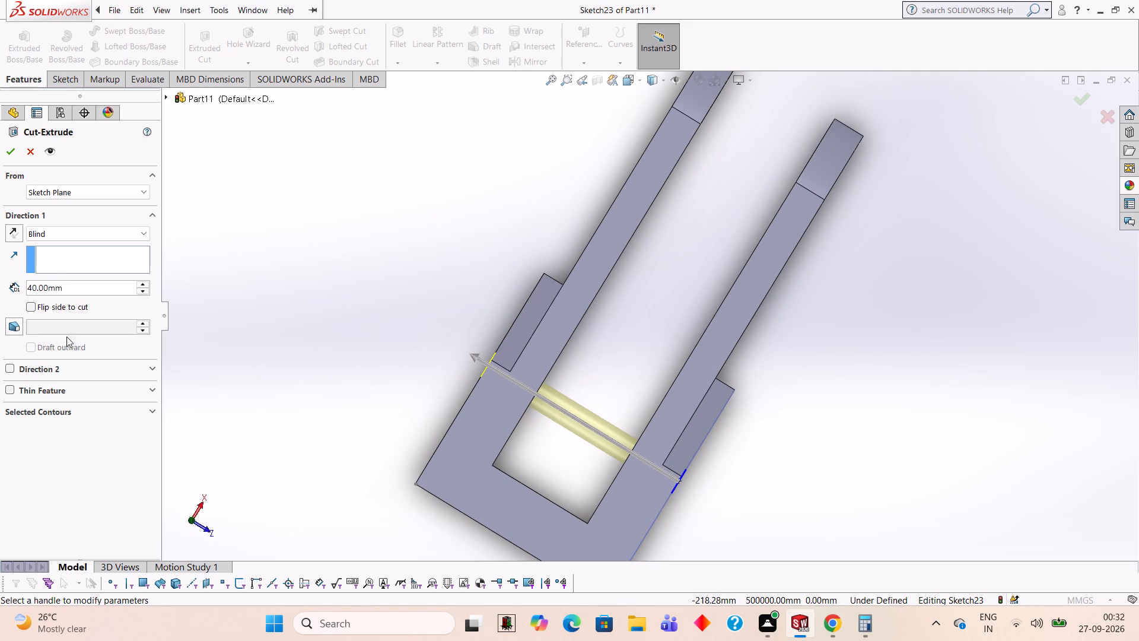
{"action": "left_click", "coordinate": [14, 150]}
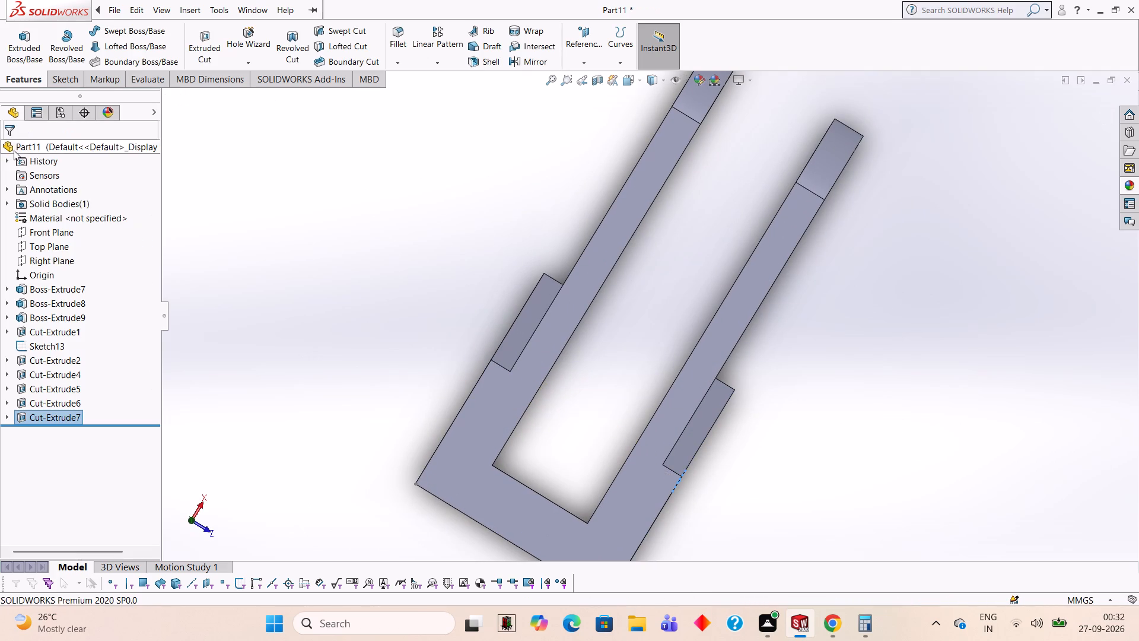
{"action": "left_click", "coordinate": [231, 218]}
Apply the Green LED appearance to the entire bracket body.
{"action": "middle_click_drag", "start_coordinate": [895, 335], "coordinate": [846, 188]}
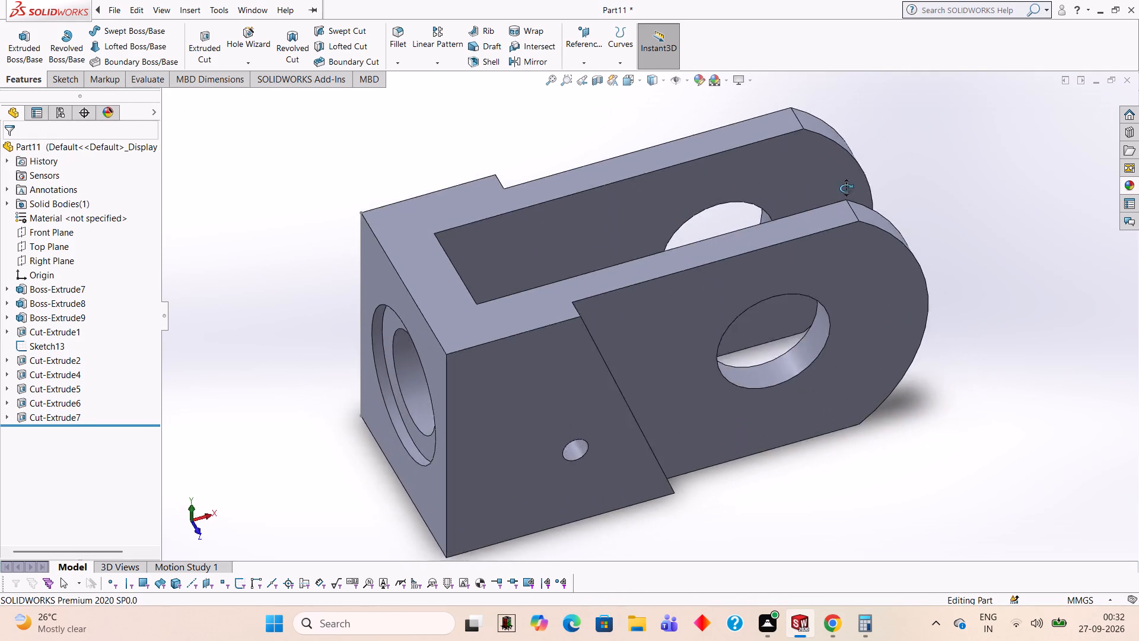
{"action": "middle_click_drag", "start_coordinate": [846, 188], "coordinate": [861, 143]}
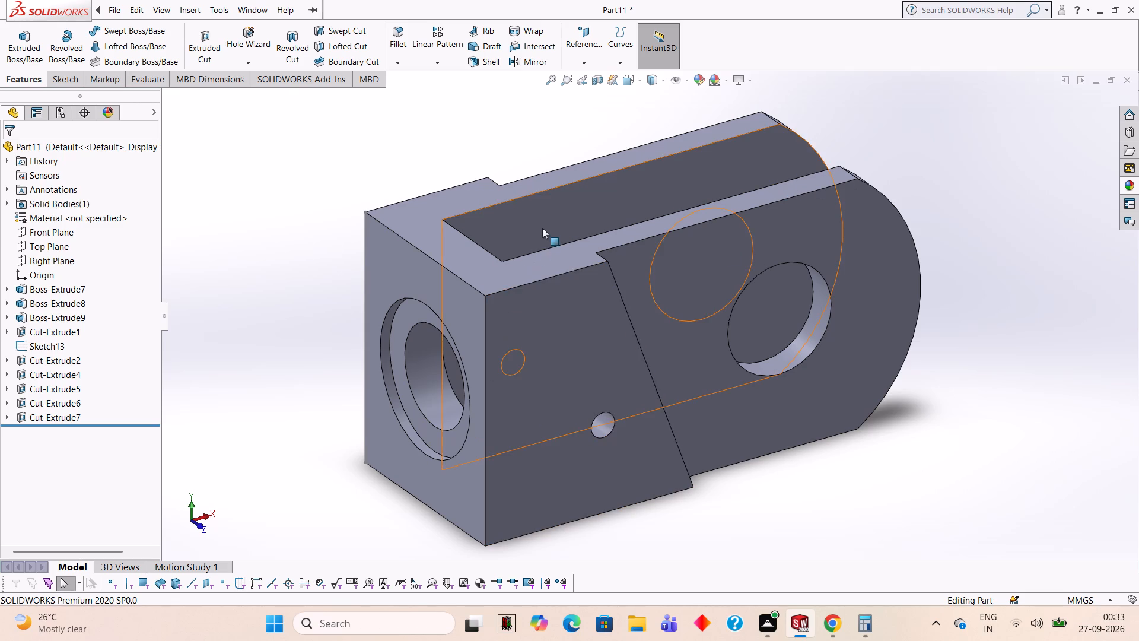
{"action": "middle_click_drag", "start_coordinate": [548, 228], "coordinate": [553, 216]}
{"action": "scroll", "coordinate": [549, 229], "scroll_direction": "up", "scroll_amount": 1}
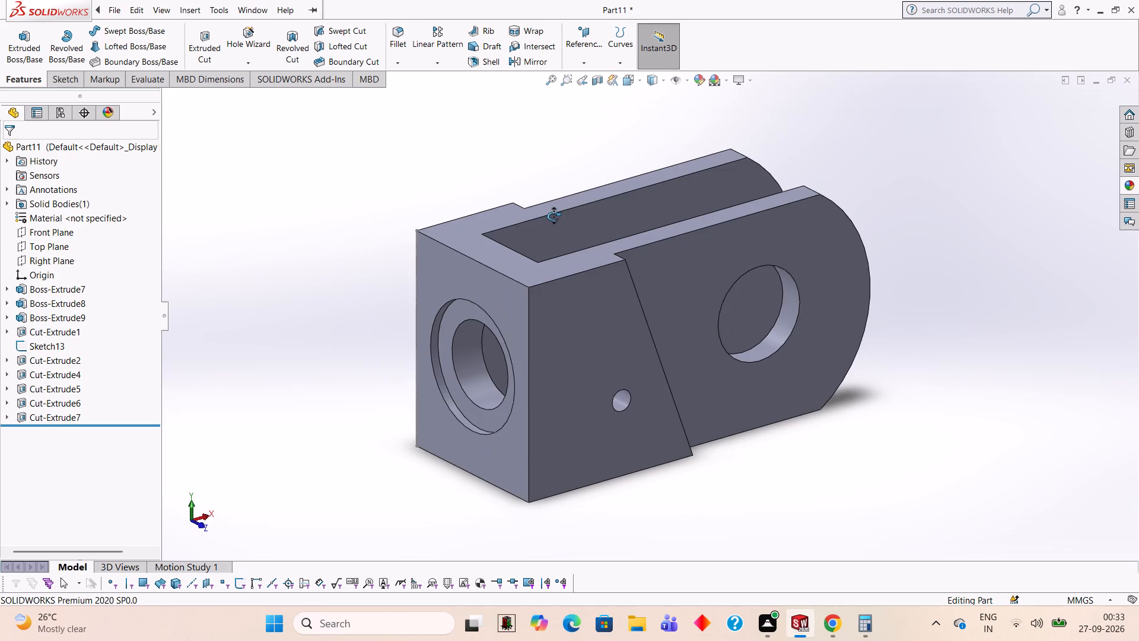
{"action": "middle_click_drag", "start_coordinate": [553, 216], "coordinate": [553, 216]}
{"action": "scroll", "coordinate": [552, 217], "scroll_direction": "down", "scroll_amount": 1}
{"action": "scroll", "coordinate": [646, 188], "scroll_direction": "up", "scroll_amount": 2}
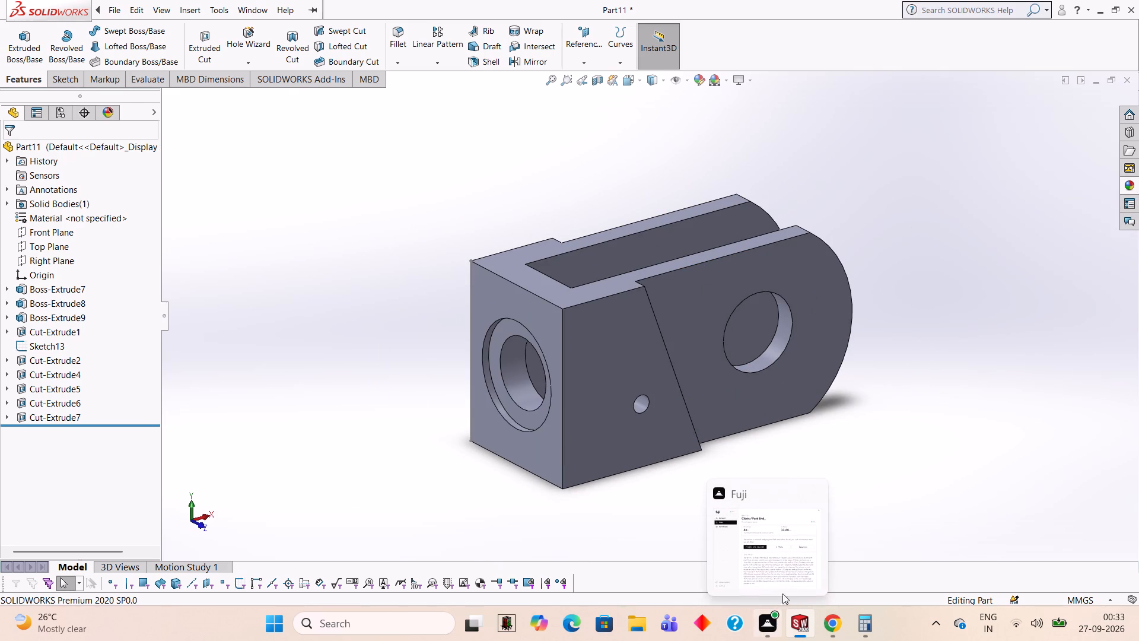
{"action": "left_click", "coordinate": [1131, 180]}
{"action": "left_click_drag", "start_coordinate": [1016, 391], "coordinate": [785, 357]}
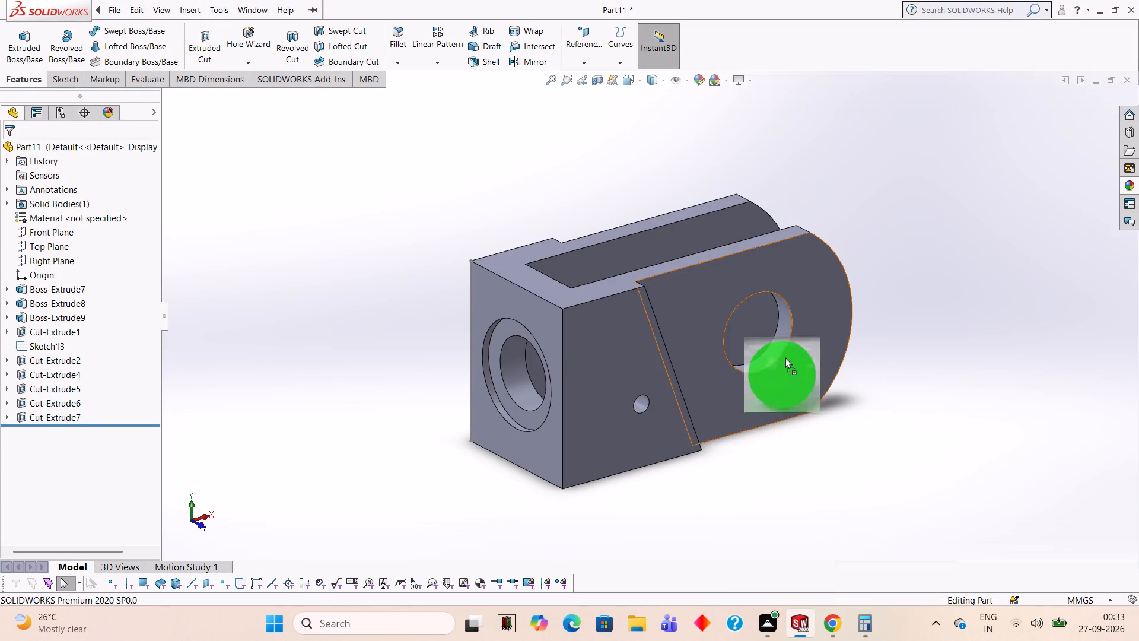
{"action": "left_click_drag", "start_coordinate": [785, 357], "coordinate": [661, 296]}
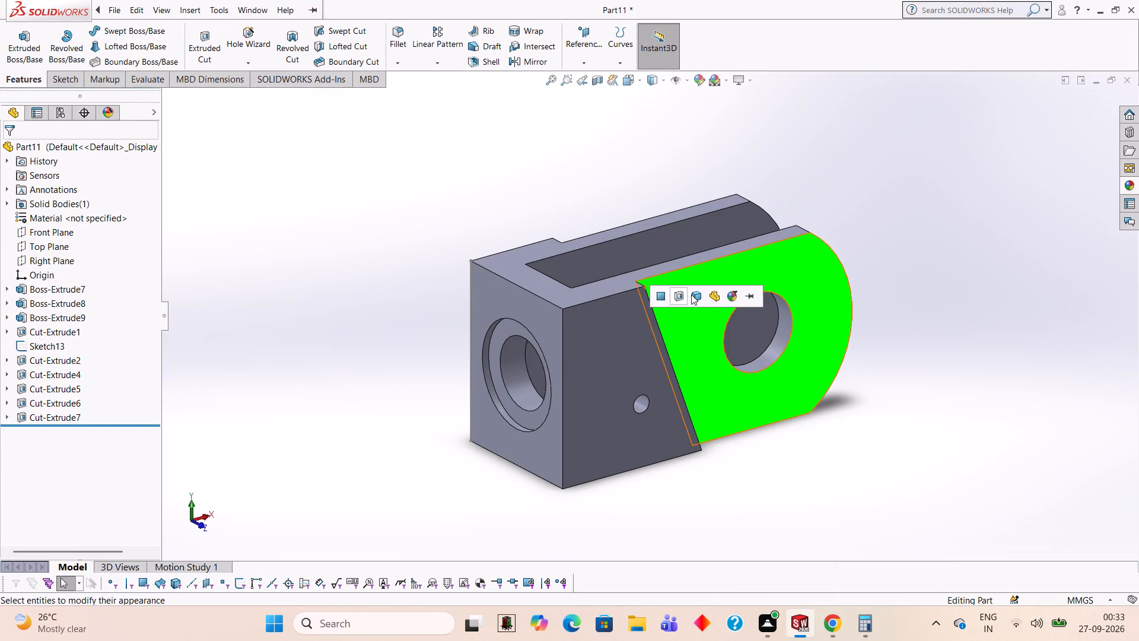
{"action": "left_click", "coordinate": [691, 294]}
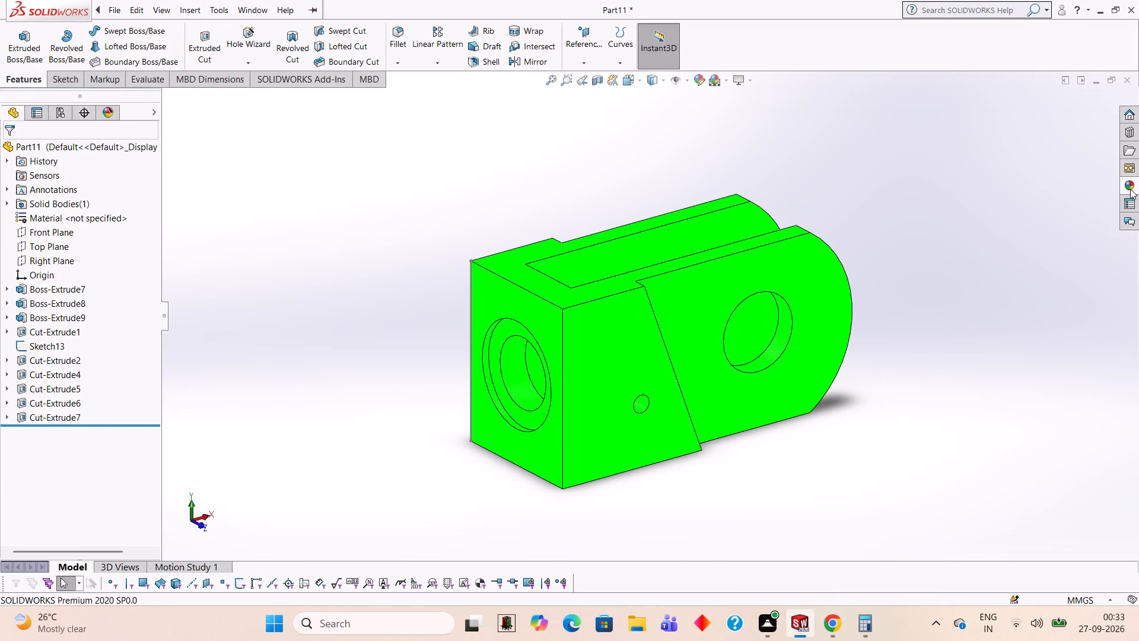
Apply the Yellow LED appearance to the inner face of the near recessed plate's large through-hole.
{"action": "left_click", "coordinate": [1130, 189]}
{"action": "left_click_drag", "start_coordinate": [1033, 309], "coordinate": [796, 348]}
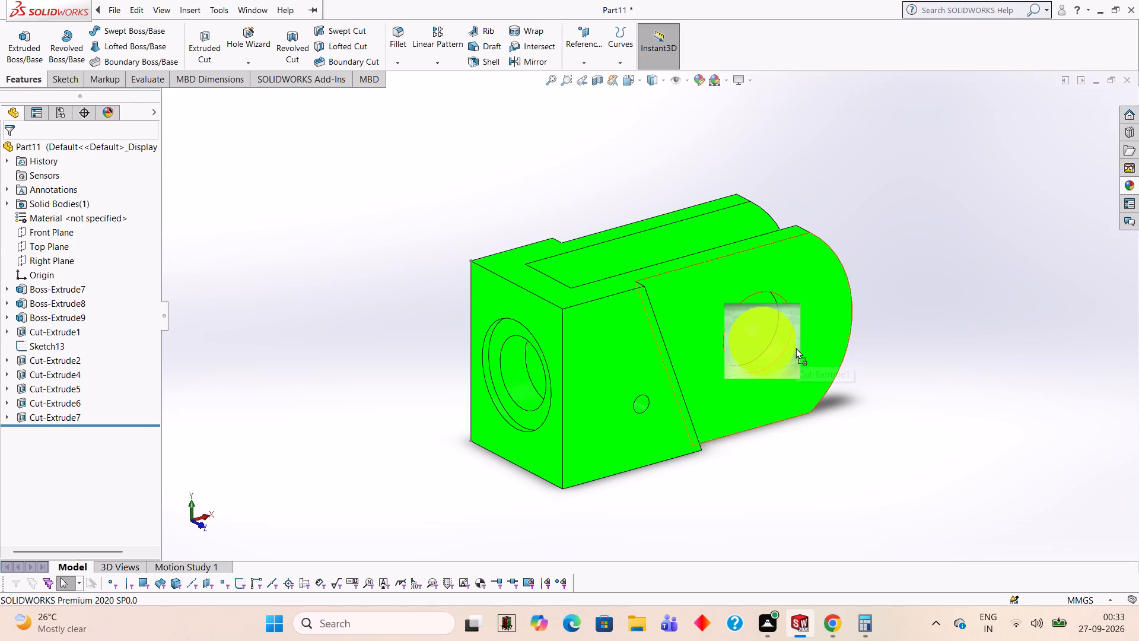
{"action": "left_click_drag", "start_coordinate": [796, 348], "coordinate": [785, 325]}
{"action": "left_click", "coordinate": [785, 325]}
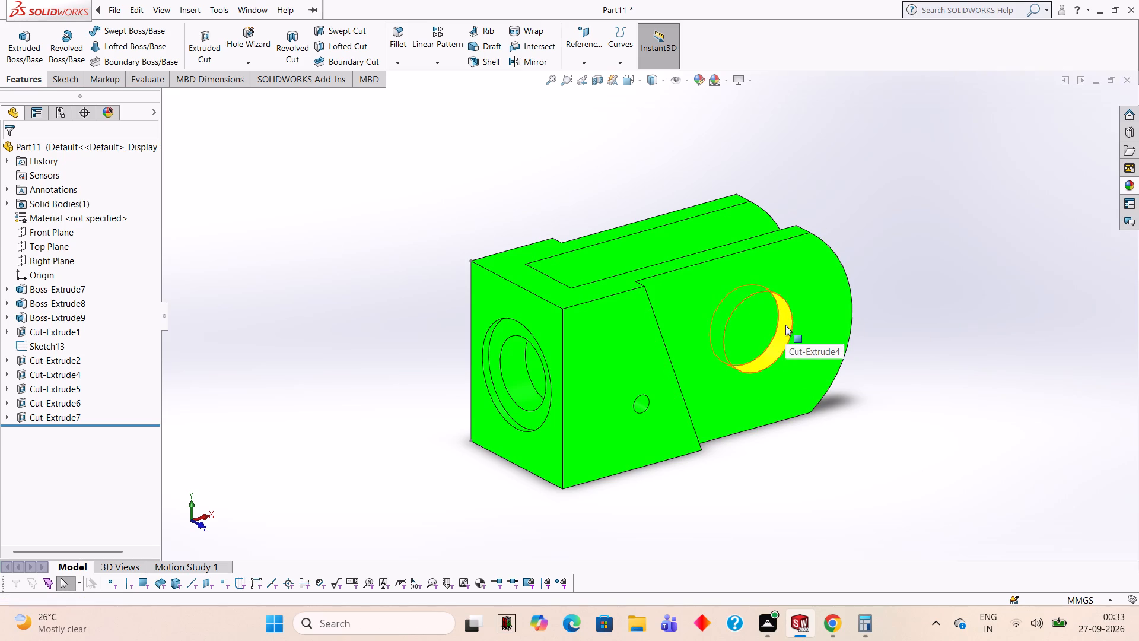
Apply the Yellow LED appearance to the cut feature of the small 2.5 mm radius side hole.
{"action": "middle_click_drag", "start_coordinate": [836, 181], "coordinate": [830, 222]}
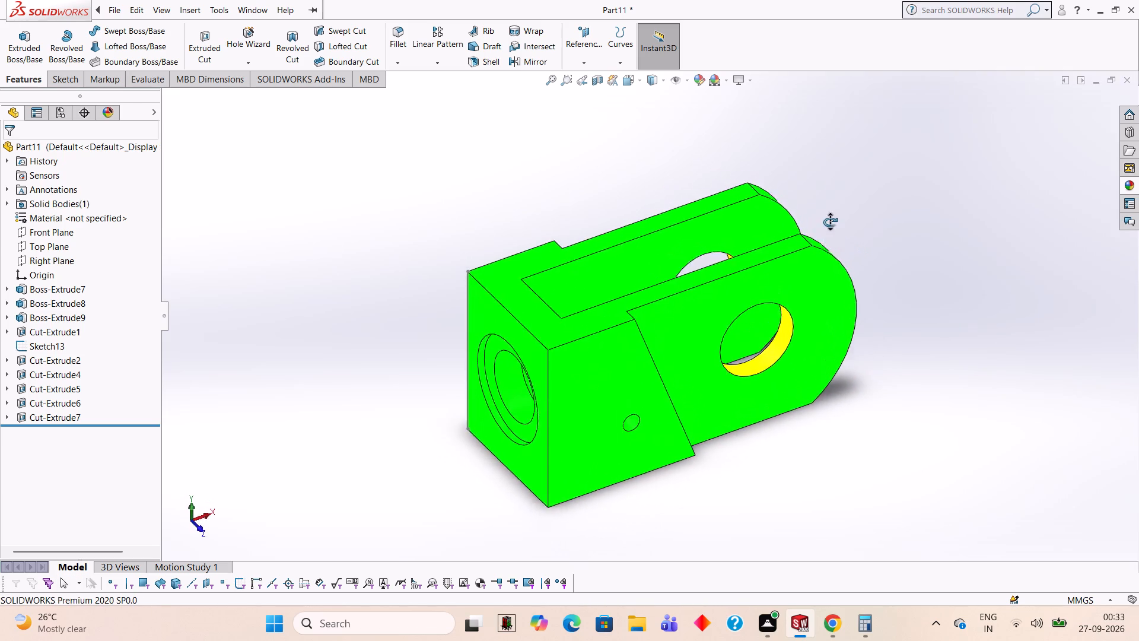
{"action": "middle_click_drag", "start_coordinate": [830, 222], "coordinate": [838, 186]}
{"action": "left_click", "coordinate": [1130, 191]}
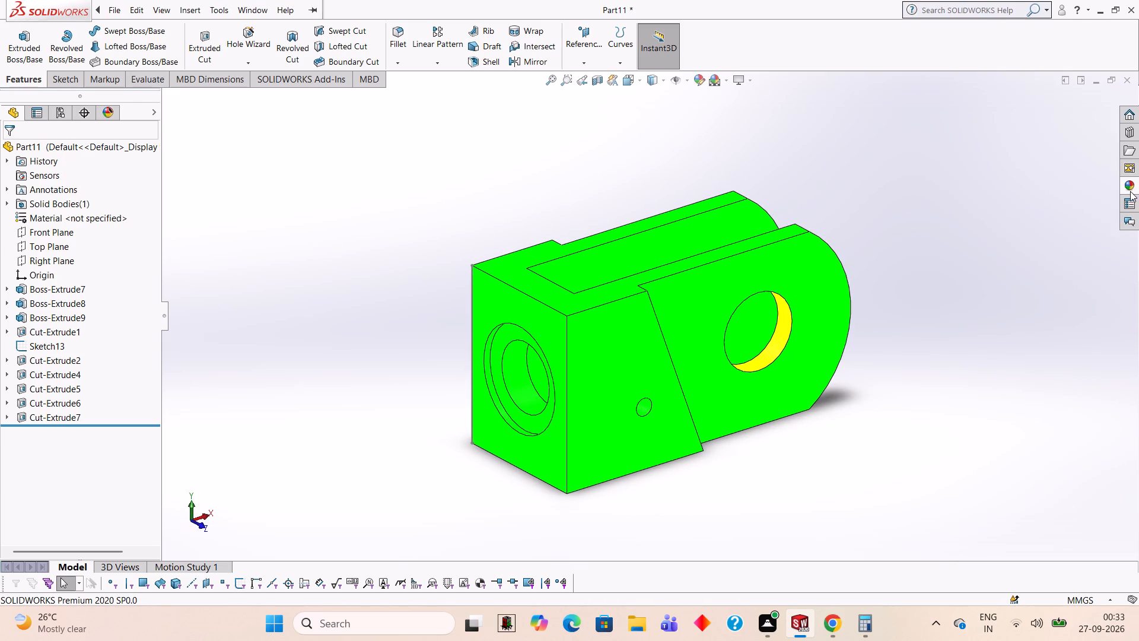
{"action": "scroll", "coordinate": [736, 443], "scroll_direction": "down", "scroll_amount": 8}
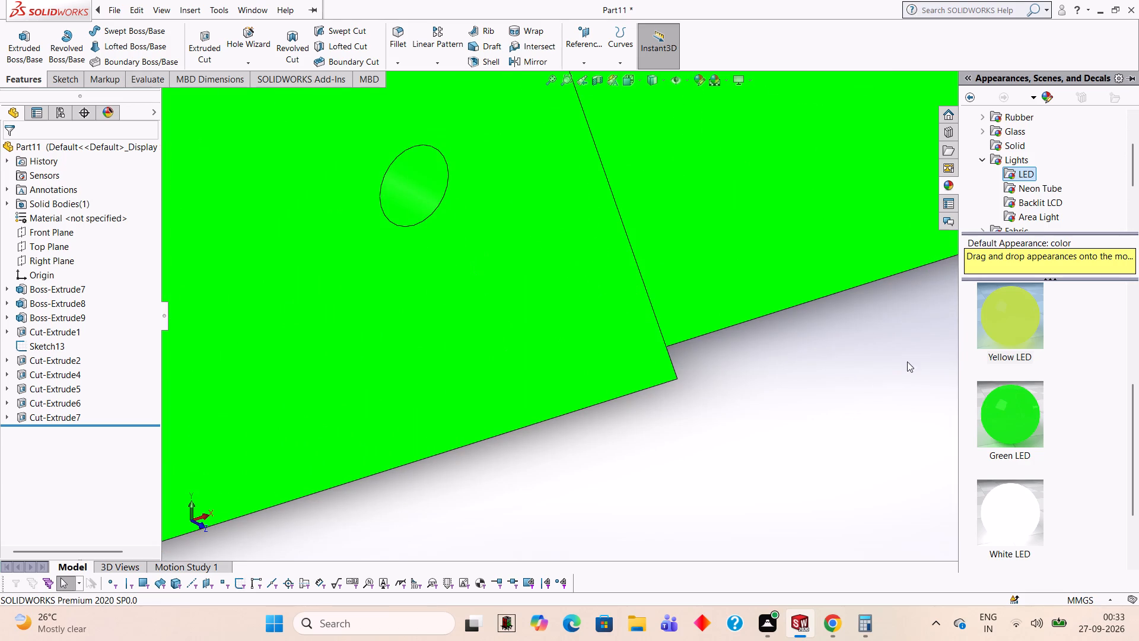
{"action": "left_click_drag", "start_coordinate": [998, 325], "coordinate": [421, 174]}
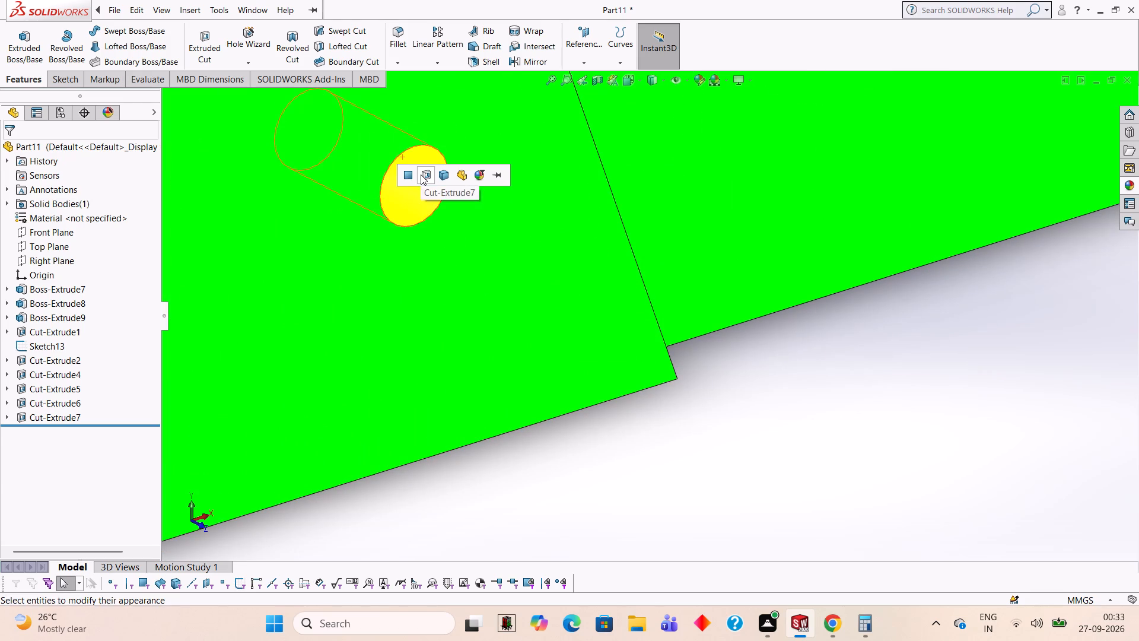
{"action": "left_click", "coordinate": [421, 174]}
{"action": "scroll", "coordinate": [420, 174], "scroll_direction": "up", "scroll_amount": 7}
{"action": "middle_click_drag", "start_coordinate": [425, 189], "coordinate": [539, 183]}
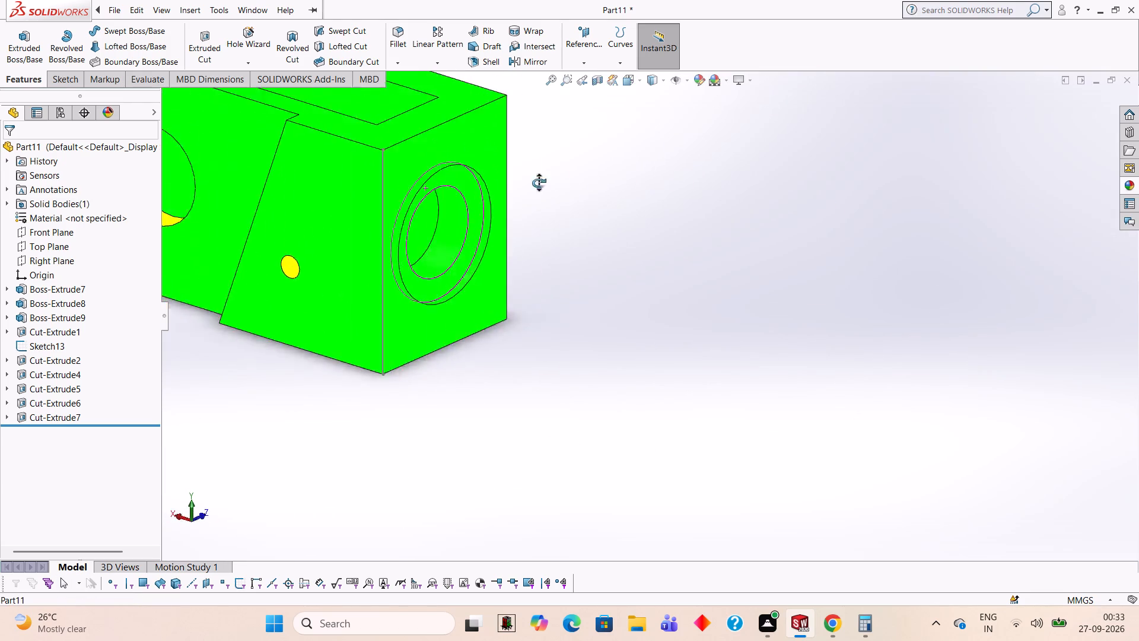
Apply the Red LED appearance to the cut feature of the stepped end hole's smaller inner bore.
{"action": "middle_click_drag", "start_coordinate": [539, 183], "coordinate": [422, 171]}
{"action": "middle_click", "coordinate": [427, 173]}
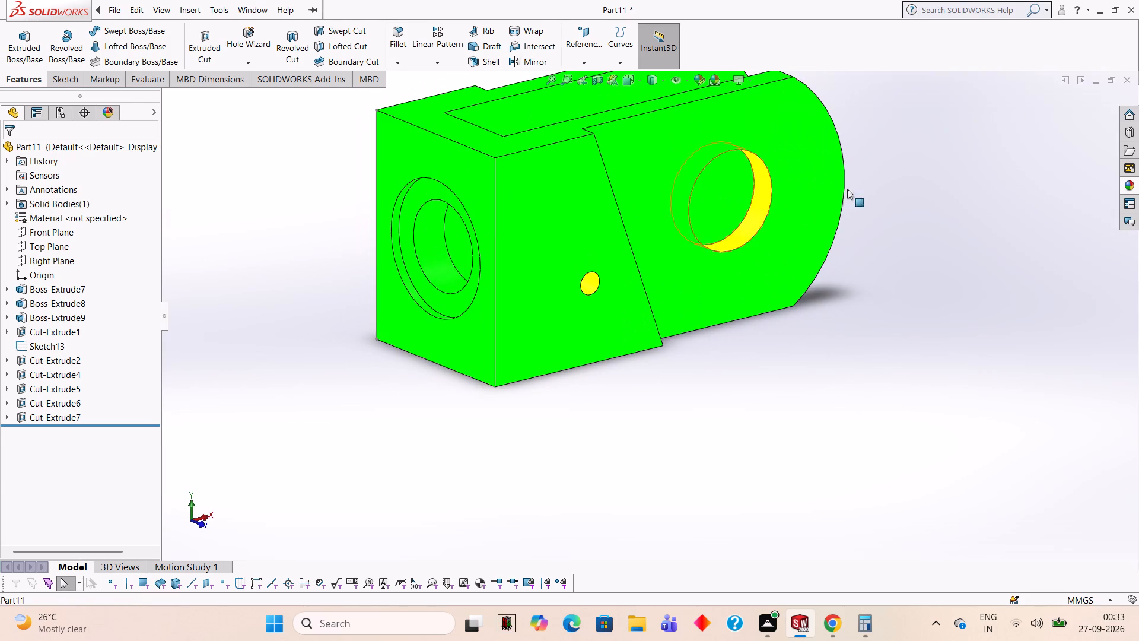
{"action": "left_click", "coordinate": [1135, 182]}
{"action": "scroll", "coordinate": [1011, 342], "scroll_direction": "up", "scroll_amount": 2}
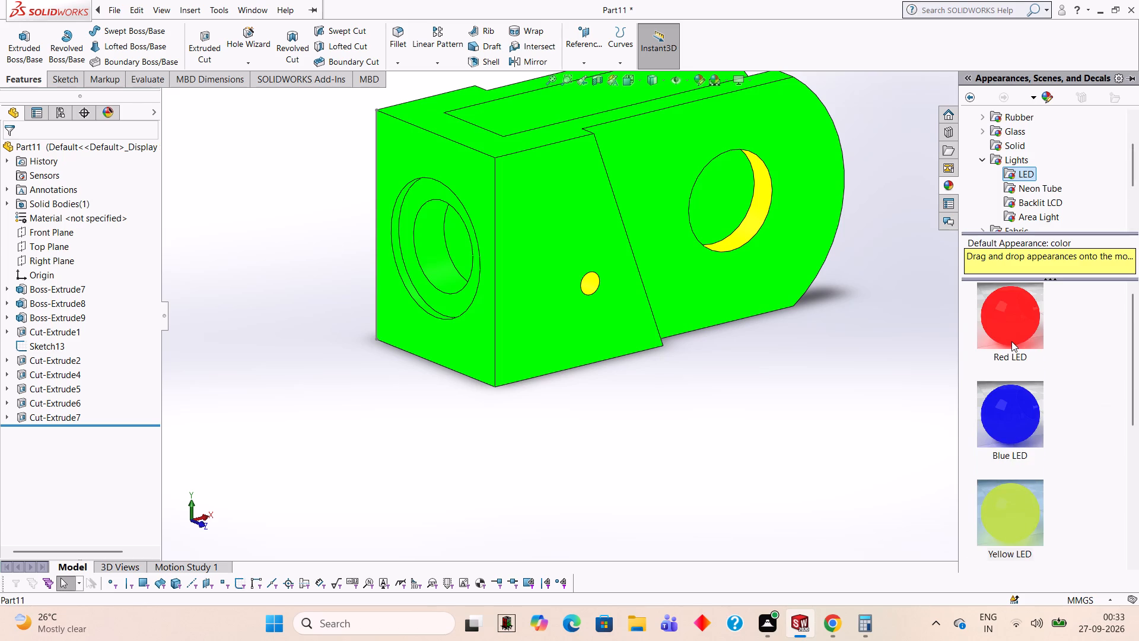
{"action": "left_click_drag", "start_coordinate": [1013, 332], "coordinate": [433, 251]}
{"action": "left_click", "coordinate": [433, 251]}
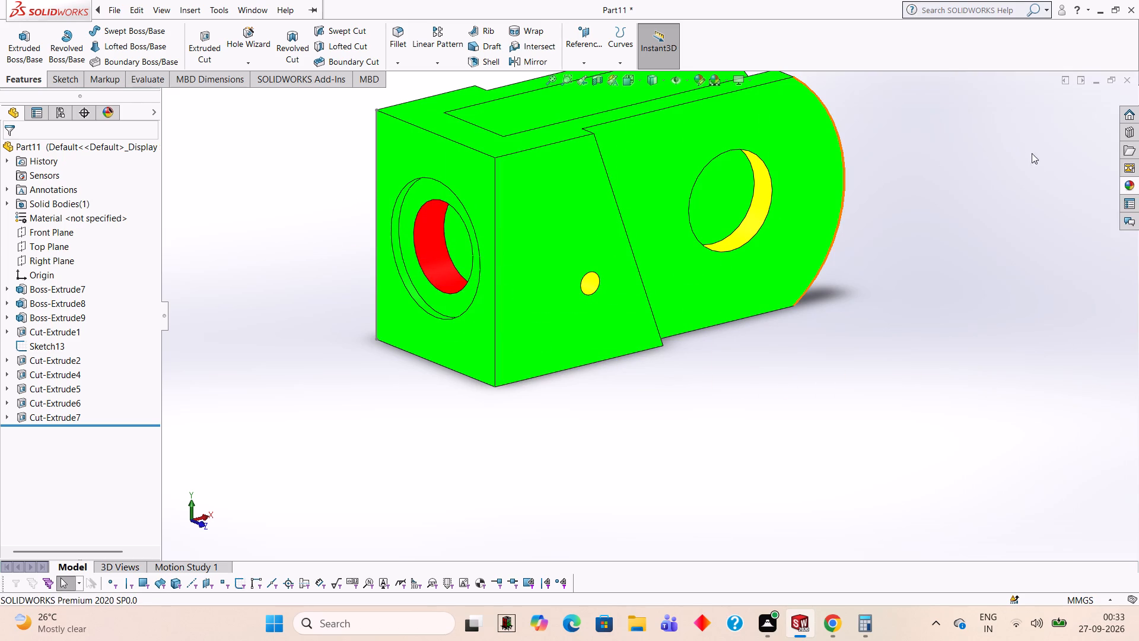
Apply the Blue LED appearance to the cut feature of the end hole's larger outer counterbore.
{"action": "left_click", "coordinate": [1126, 184]}
{"action": "left_click_drag", "start_coordinate": [1018, 410], "coordinate": [1017, 410]}
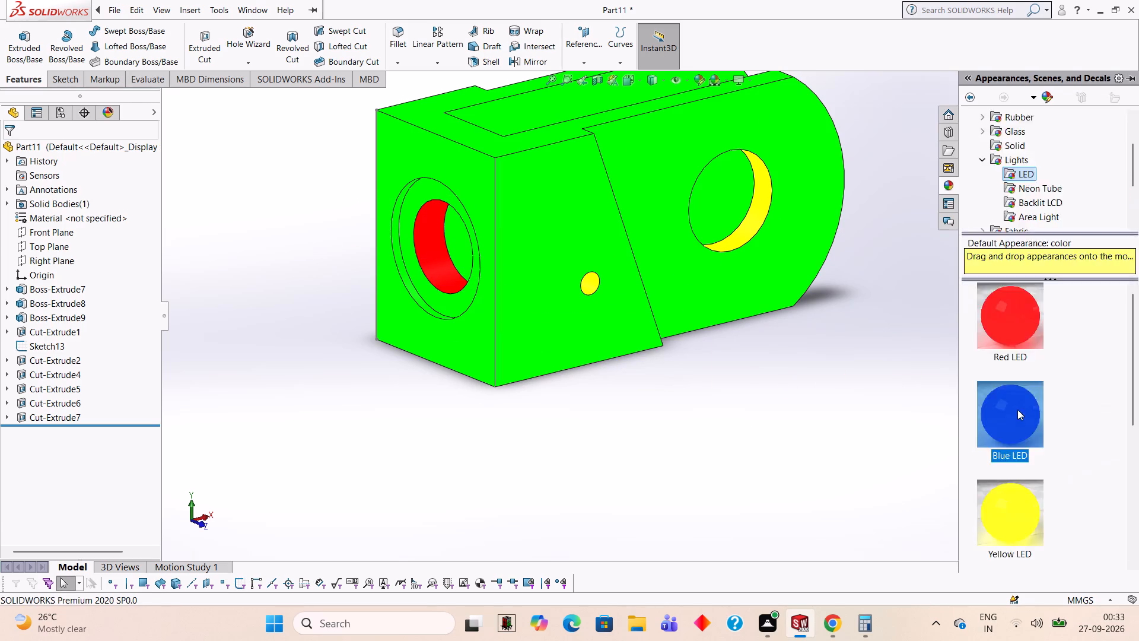
{"action": "left_click_drag", "start_coordinate": [1017, 410], "coordinate": [406, 212]}
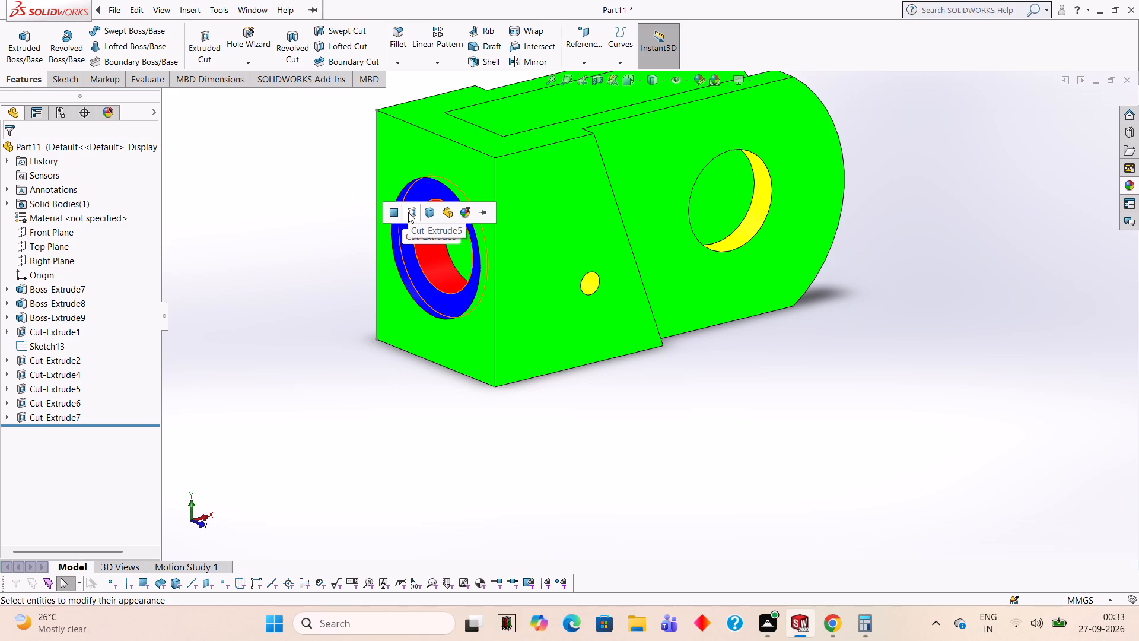
{"action": "left_click", "coordinate": [408, 212]}
Apply the Red LED appearance to the recess cut feature on the outer side of the near round-ended plate.
{"action": "scroll", "coordinate": [456, 242], "scroll_direction": "up", "scroll_amount": 1}
{"action": "scroll", "coordinate": [622, 259], "scroll_direction": "up", "scroll_amount": 2}
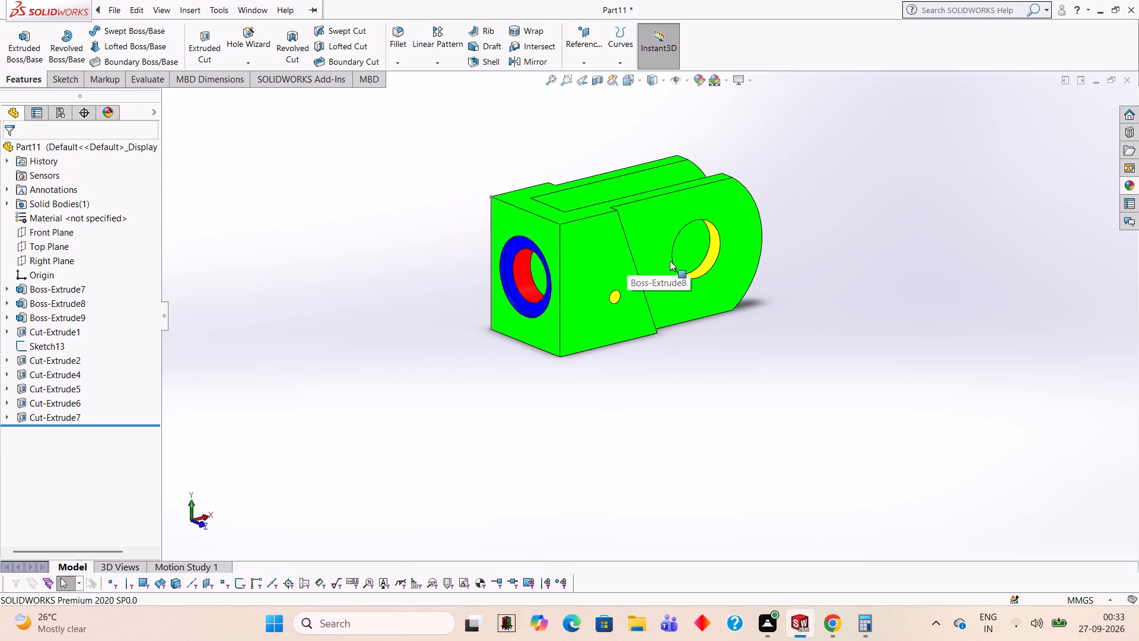
{"action": "scroll", "coordinate": [689, 261], "scroll_direction": "down", "scroll_amount": 1}
{"action": "scroll", "coordinate": [683, 237], "scroll_direction": "up", "scroll_amount": 1}
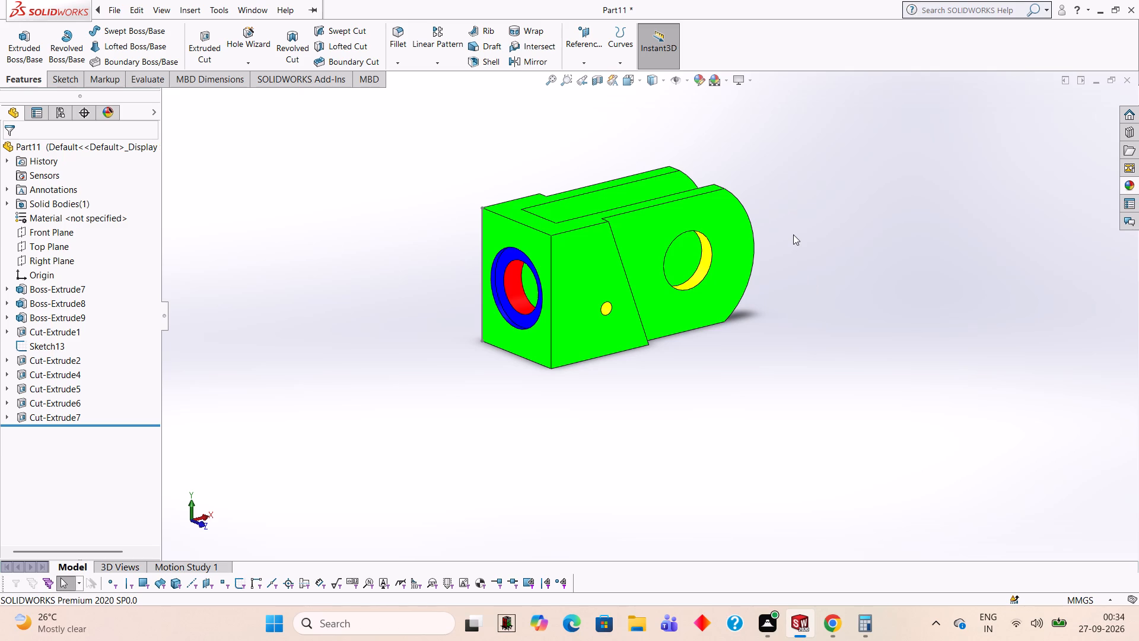
{"action": "scroll", "coordinate": [801, 194], "scroll_direction": "down", "scroll_amount": 1}
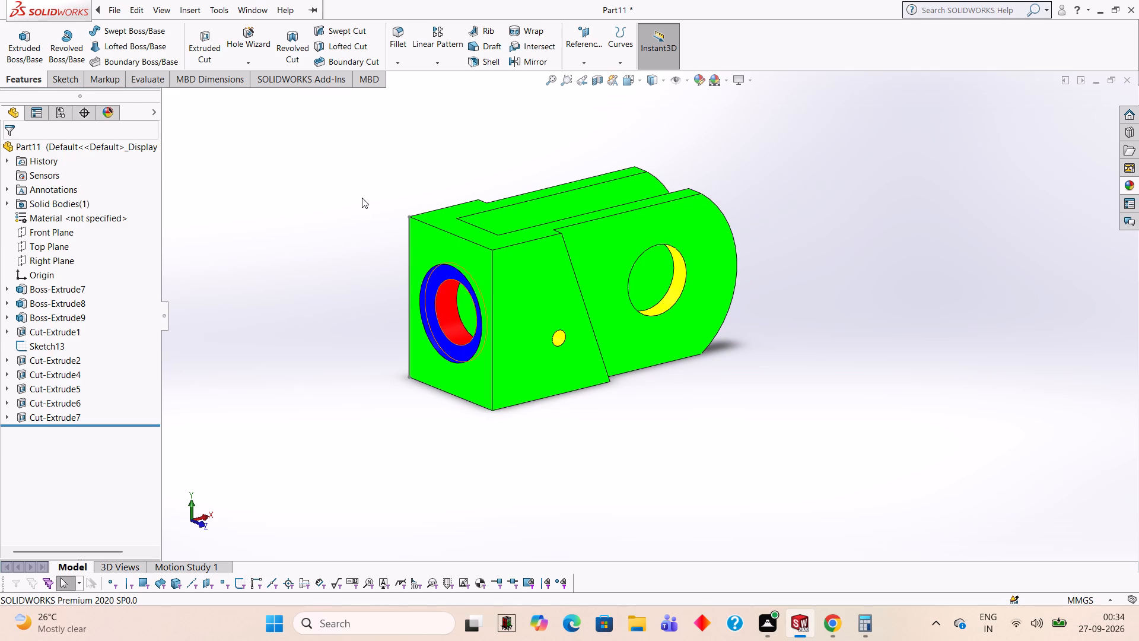
{"action": "scroll", "coordinate": [362, 198], "scroll_direction": "down", "scroll_amount": 2}
{"action": "scroll", "coordinate": [584, 258], "scroll_direction": "up", "scroll_amount": 1}
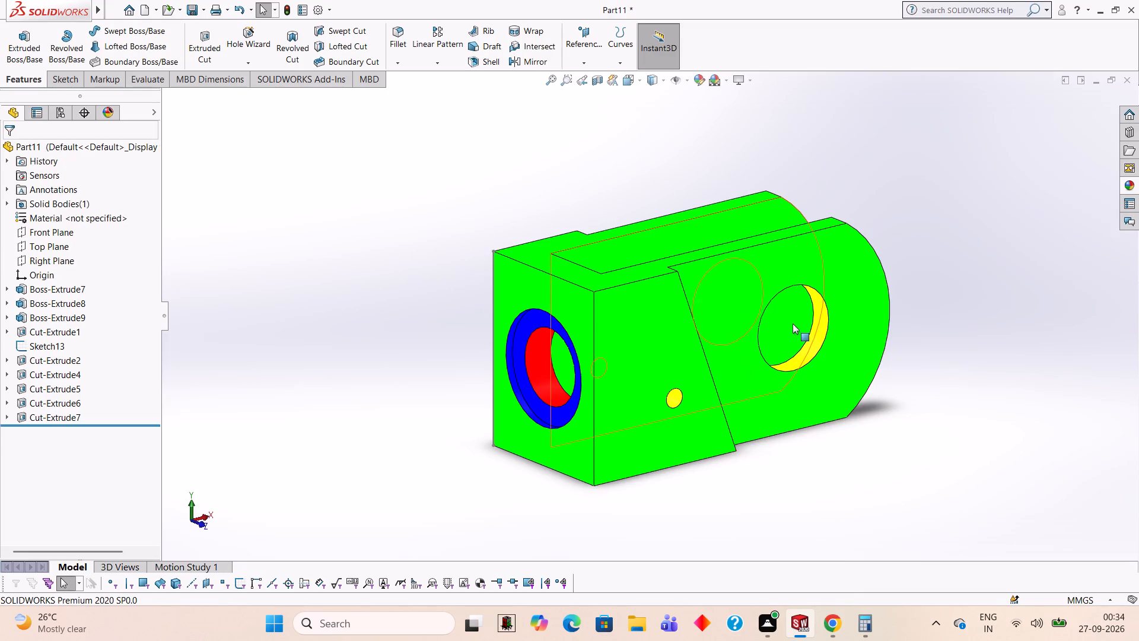
{"action": "left_click", "coordinate": [1131, 187]}
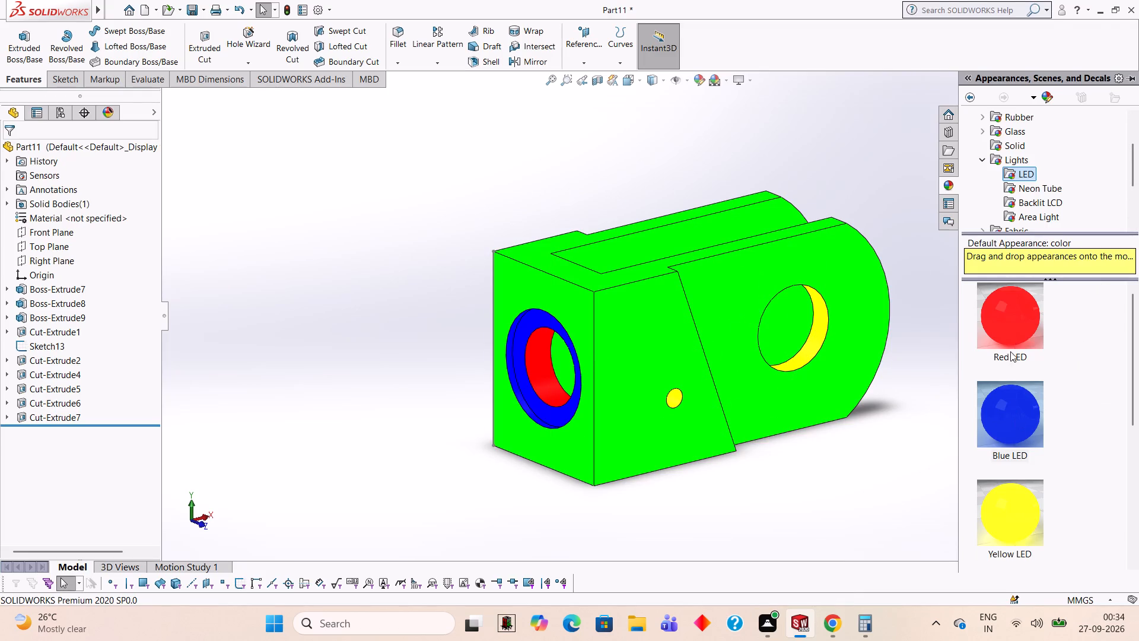
{"action": "left_click_drag", "start_coordinate": [1008, 334], "coordinate": [747, 304]}
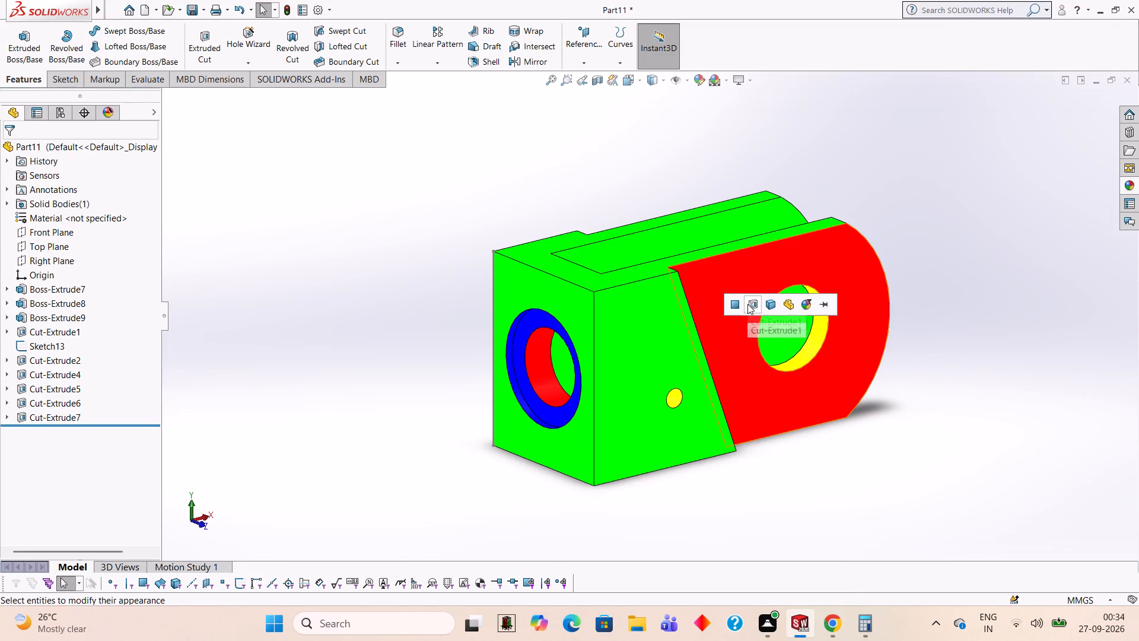
{"action": "left_click", "coordinate": [747, 304]}
Apply the Red LED appearance to the recess cut feature on the outer side of the opposite round-ended plate.
{"action": "middle_click_drag", "start_coordinate": [860, 449], "coordinate": [867, 452]}
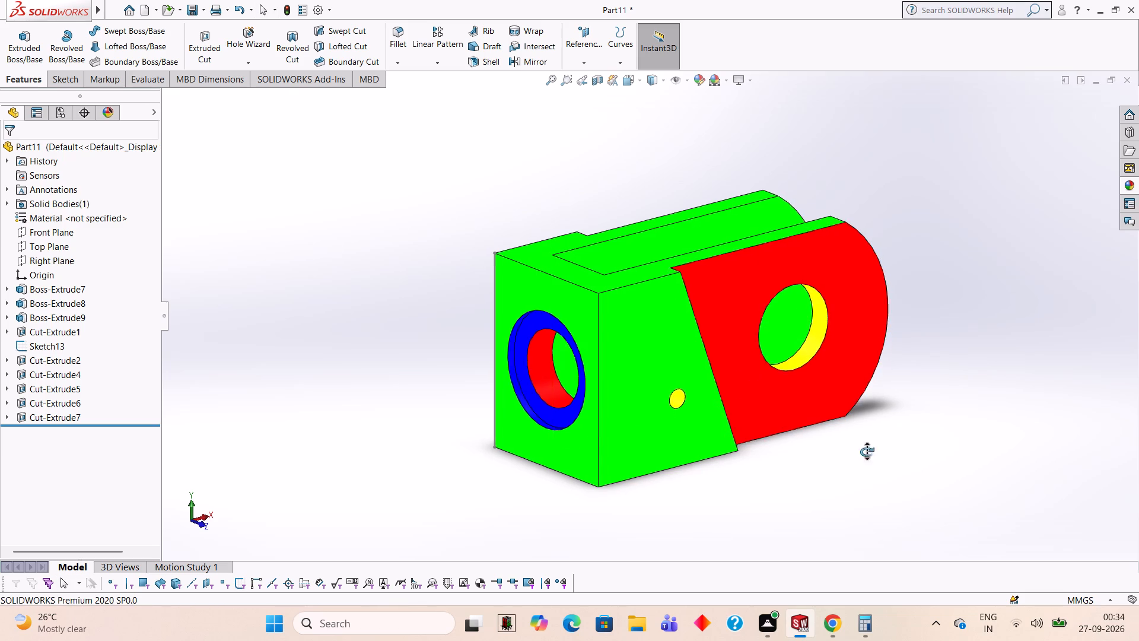
{"action": "middle_click_drag", "start_coordinate": [867, 452], "coordinate": [1009, 388]}
{"action": "left_click", "coordinate": [1127, 188]}
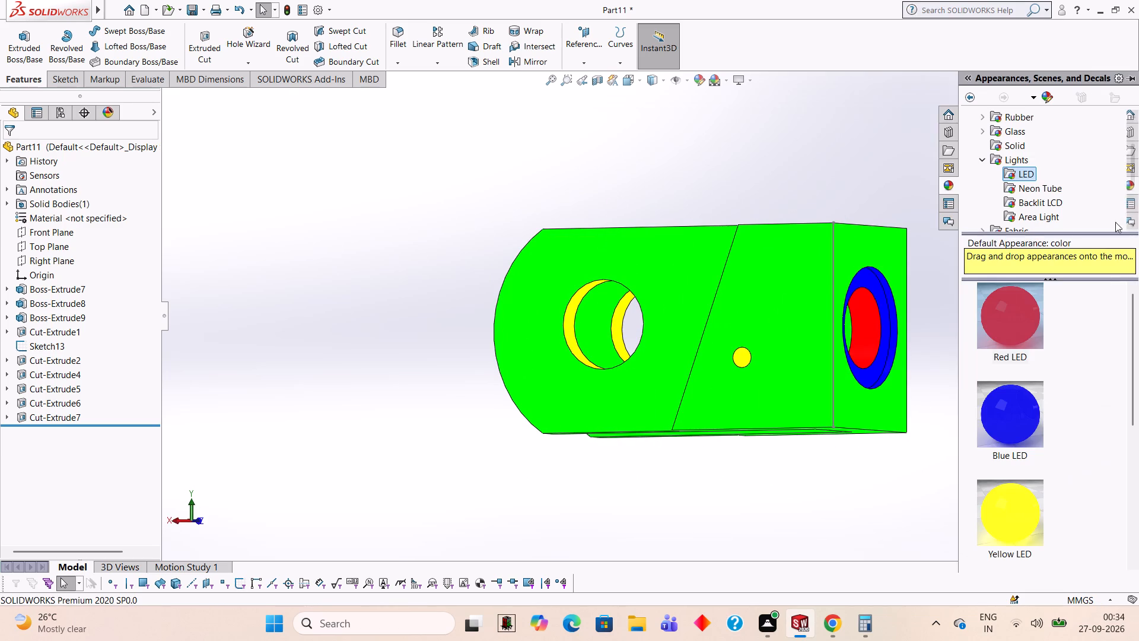
{"action": "left_click_drag", "start_coordinate": [990, 339], "coordinate": [651, 271]}
{"action": "left_click", "coordinate": [658, 277]}
Examine the coloured bracket from both plate sides, the open end and the stepped-hole end.
{"action": "middle_click_drag", "start_coordinate": [919, 236], "coordinate": [744, 286]}
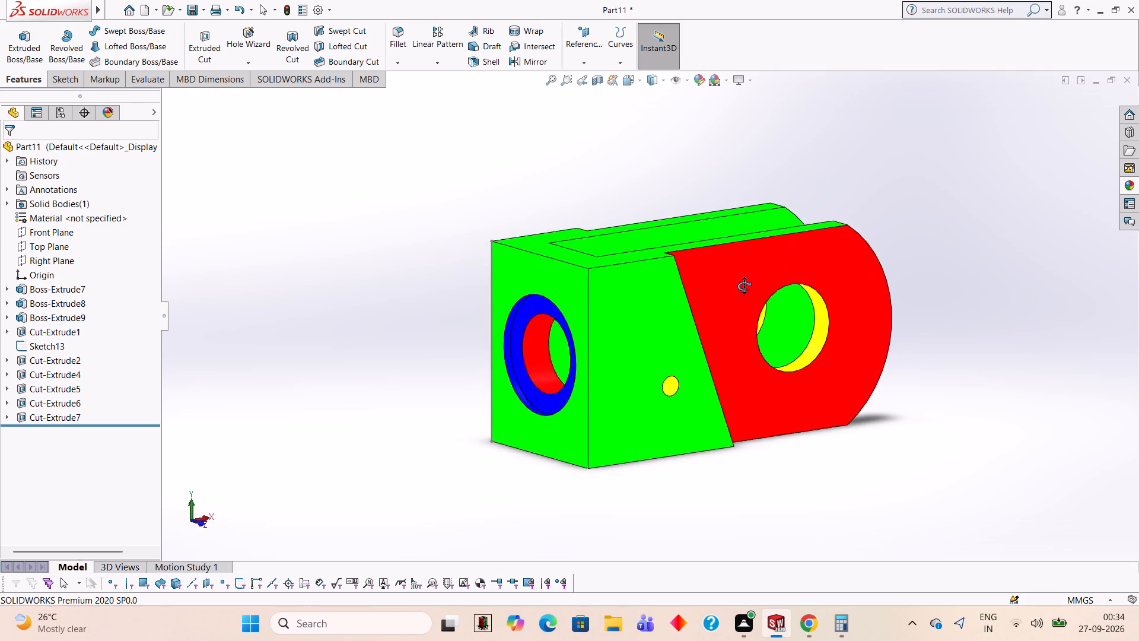
{"action": "middle_click_drag", "start_coordinate": [744, 286], "coordinate": [742, 287]}
{"action": "middle_click_drag", "start_coordinate": [740, 287], "coordinate": [757, 274]}
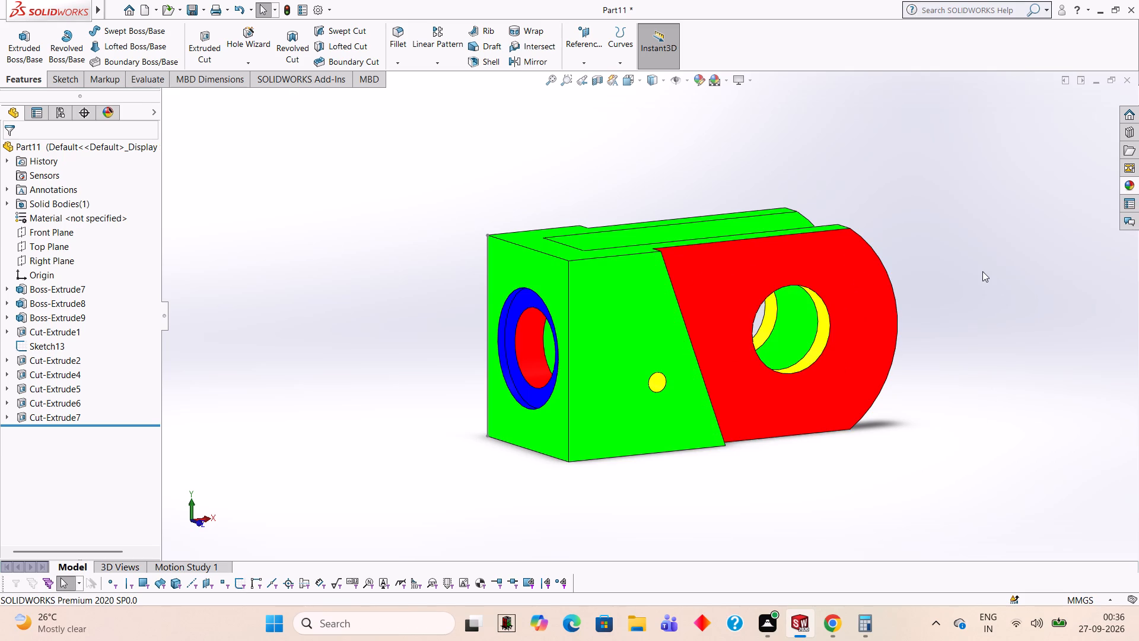
{"action": "middle_click_drag", "start_coordinate": [982, 271], "coordinate": [754, 261]}
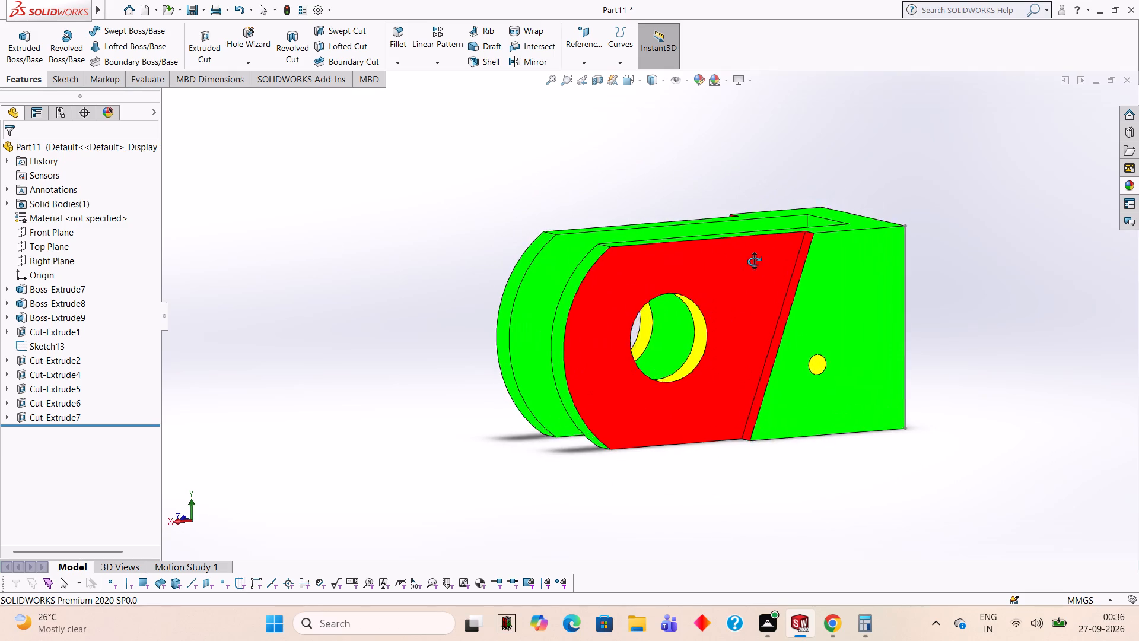
{"action": "middle_click_drag", "start_coordinate": [754, 261], "coordinate": [882, 266]}
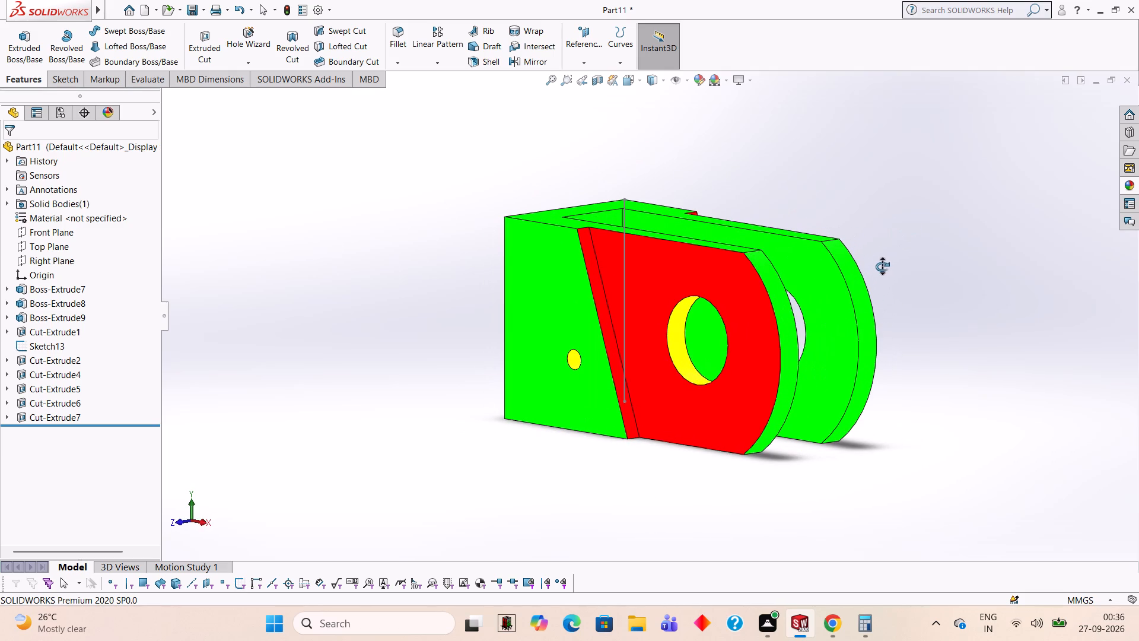
{"action": "middle_click_drag", "start_coordinate": [882, 266], "coordinate": [902, 252]}
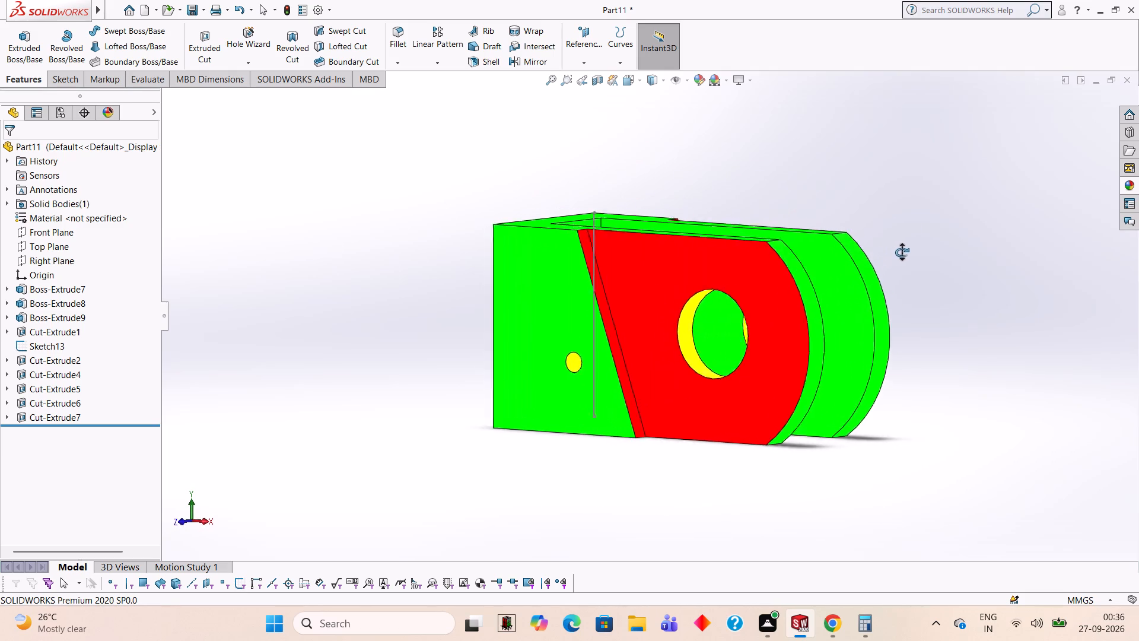
{"action": "middle_click_drag", "start_coordinate": [902, 252], "coordinate": [1008, 279]}
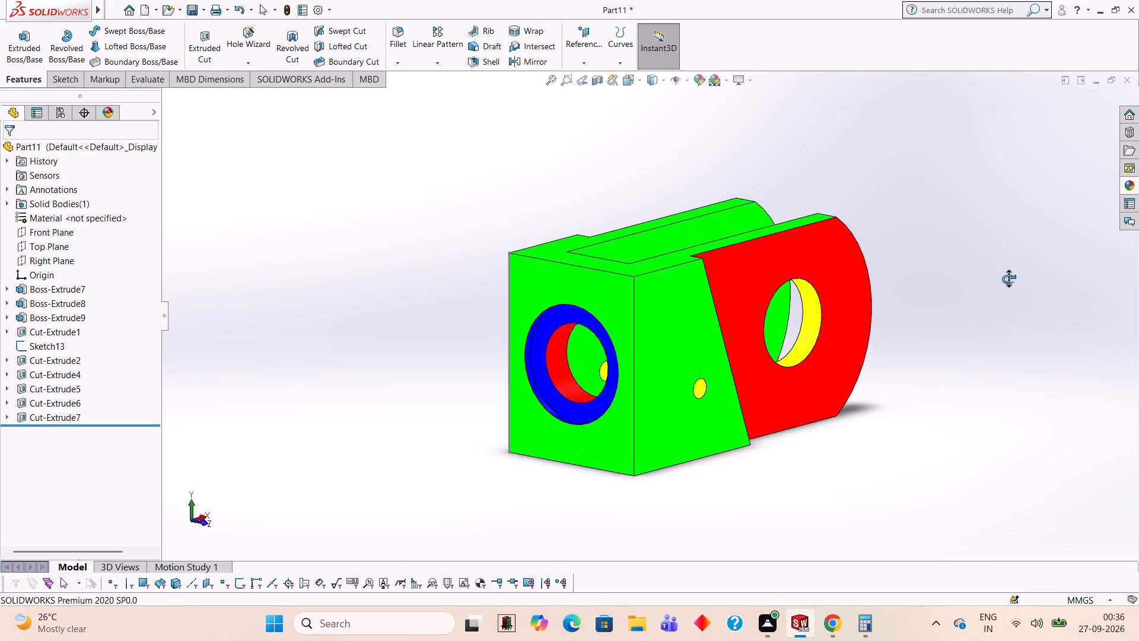
{"action": "middle_click_drag", "start_coordinate": [1008, 279], "coordinate": [993, 281]}
{"action": "scroll", "coordinate": [806, 266], "scroll_direction": "down", "scroll_amount": 1}
{"action": "scroll", "coordinate": [806, 266], "scroll_direction": "up", "scroll_amount": 1}
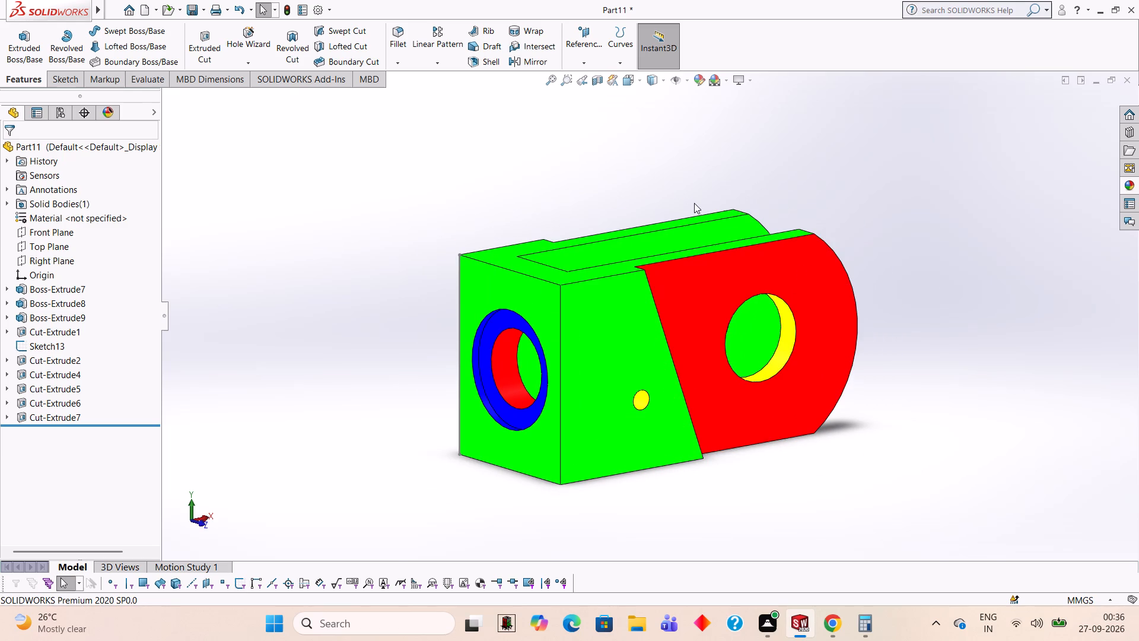
{"action": "scroll", "coordinate": [621, 185], "scroll_direction": "down", "scroll_amount": 1}
{"action": "scroll", "coordinate": [621, 185], "scroll_direction": "up", "scroll_amount": 2}
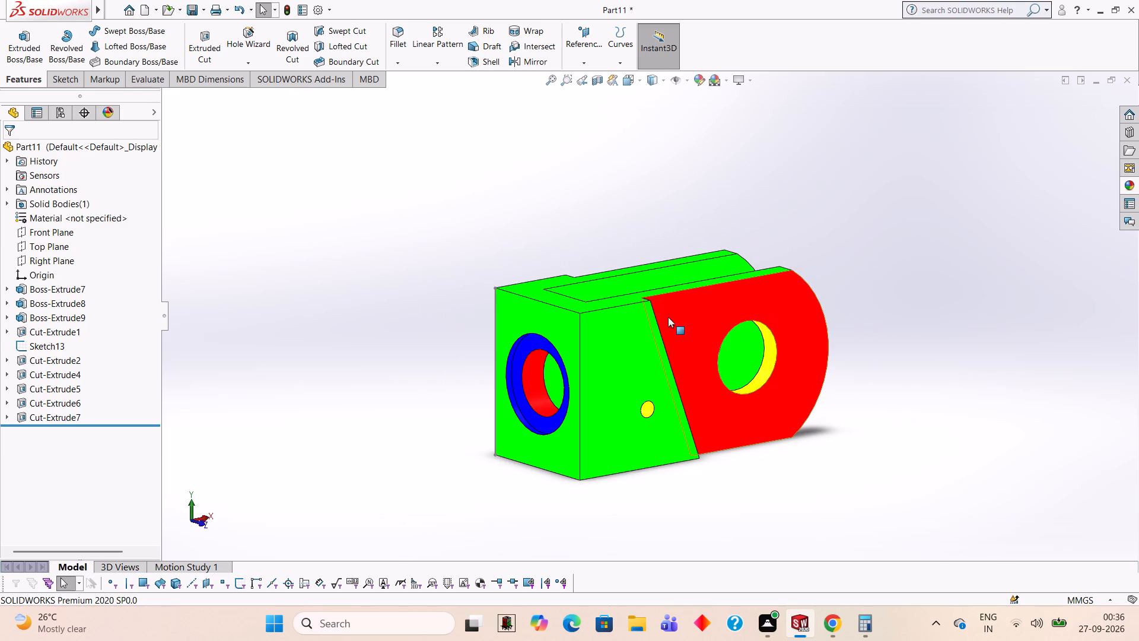
{"action": "scroll", "coordinate": [627, 475], "scroll_direction": "down", "scroll_amount": 1}
{"action": "scroll", "coordinate": [627, 475], "scroll_direction": "up", "scroll_amount": 1}
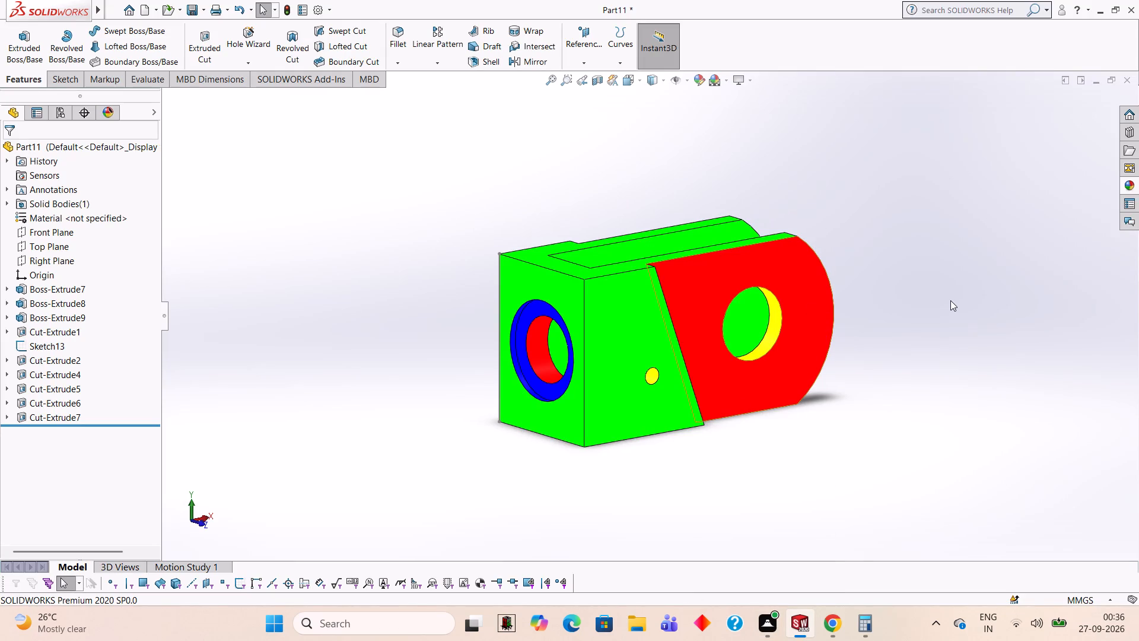
Save the part in the Documents folder under the name 1002.
{"action": "key", "text": "ctrl+s"}
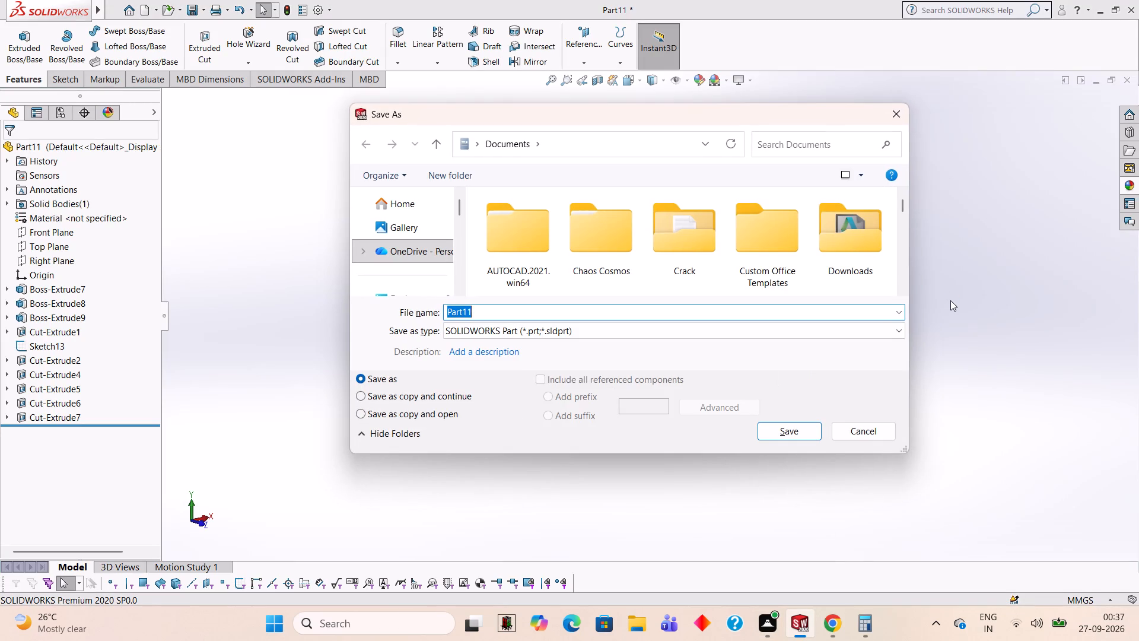
{"action": "type", "text": "1002"}
{"action": "key", "text": "Return"}
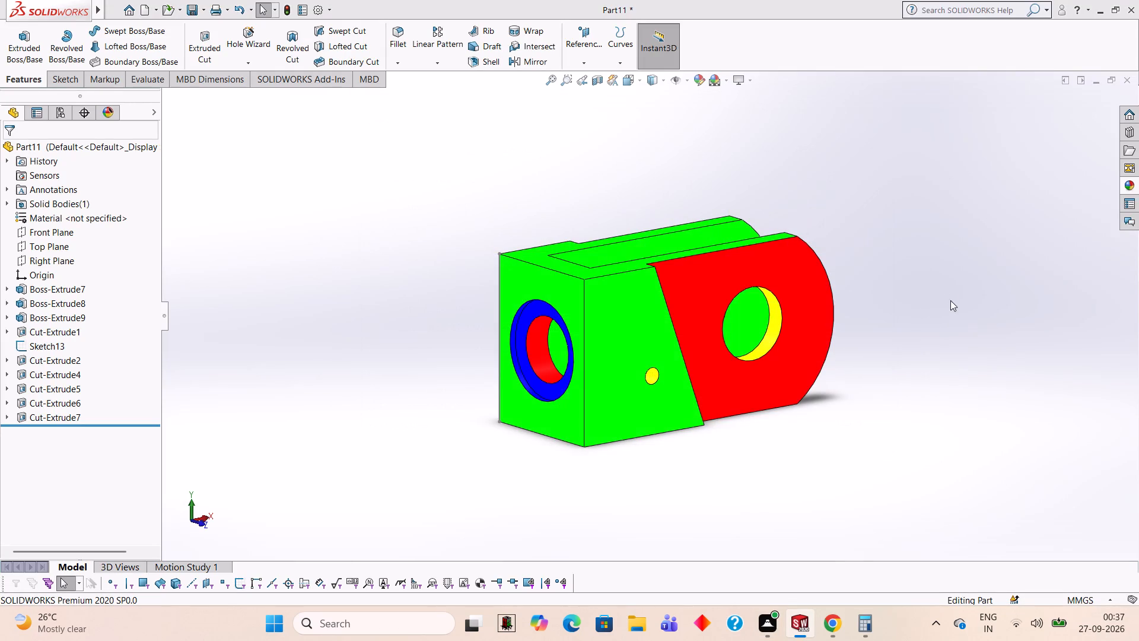
Save a copy of part 1002 in Adobe Portable Document Format (*.pdf) in the Documents folder.
{"action": "left_click", "coordinate": [205, 10]}
{"action": "left_click", "coordinate": [207, 39]}
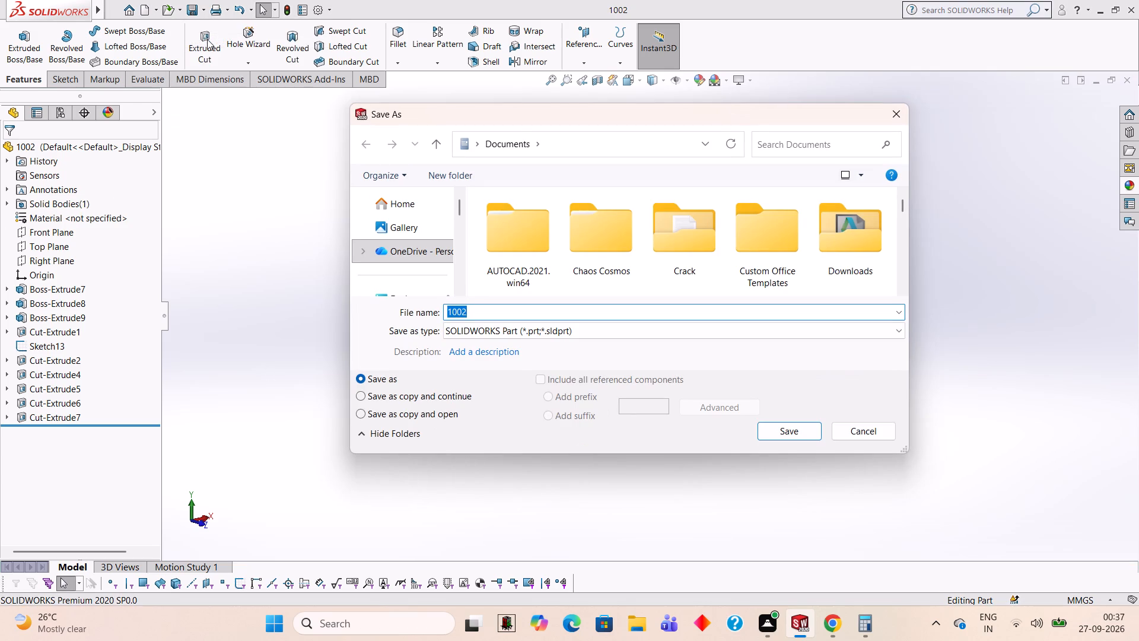
{"action": "left_click", "coordinate": [614, 325]}
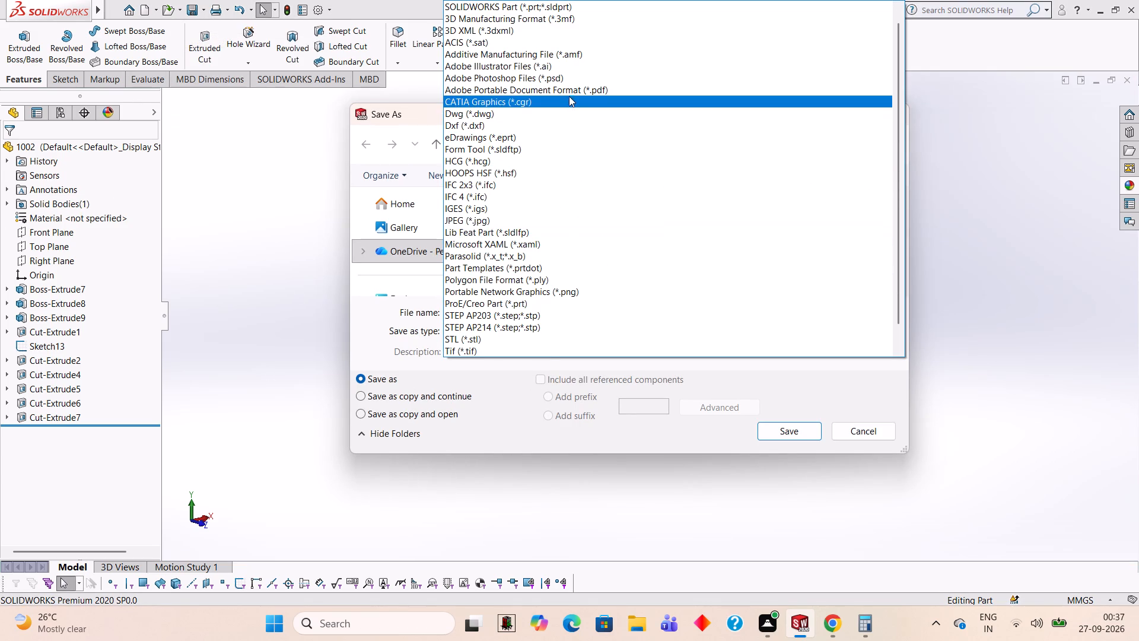
{"action": "left_click", "coordinate": [569, 91]}
{"action": "left_click", "coordinate": [798, 455]}
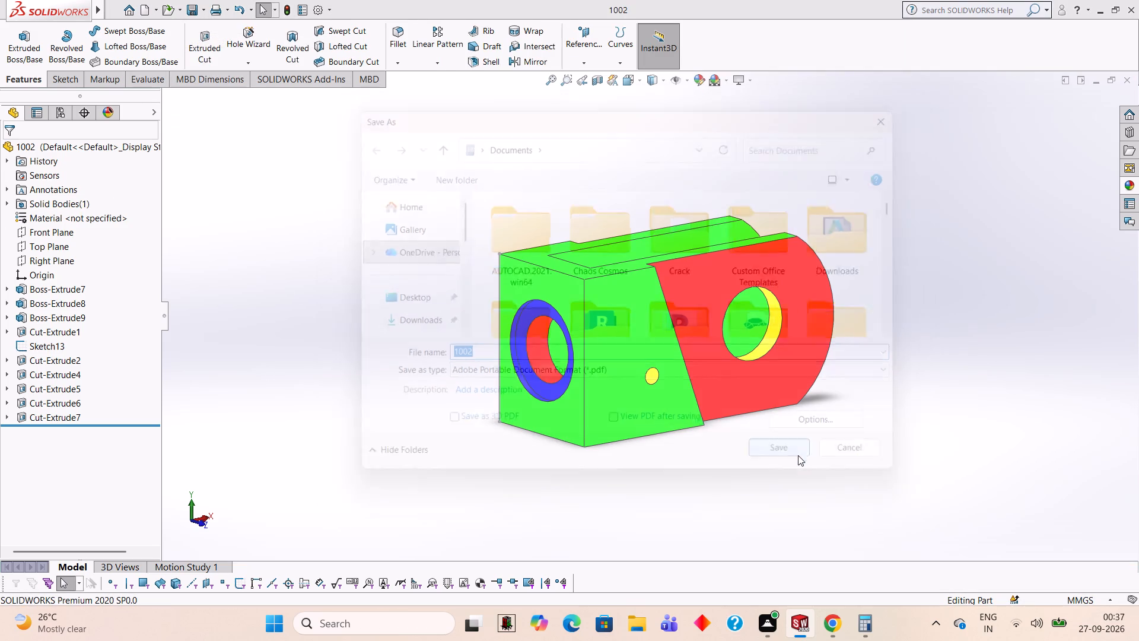